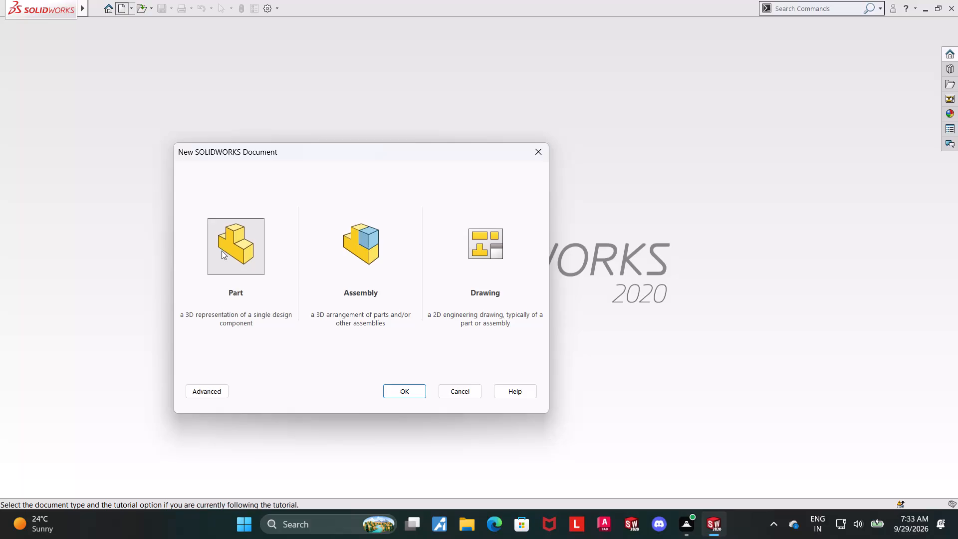
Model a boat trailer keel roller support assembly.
Create a new part document.
{"action": "double_click", "coordinate": [222, 251]}
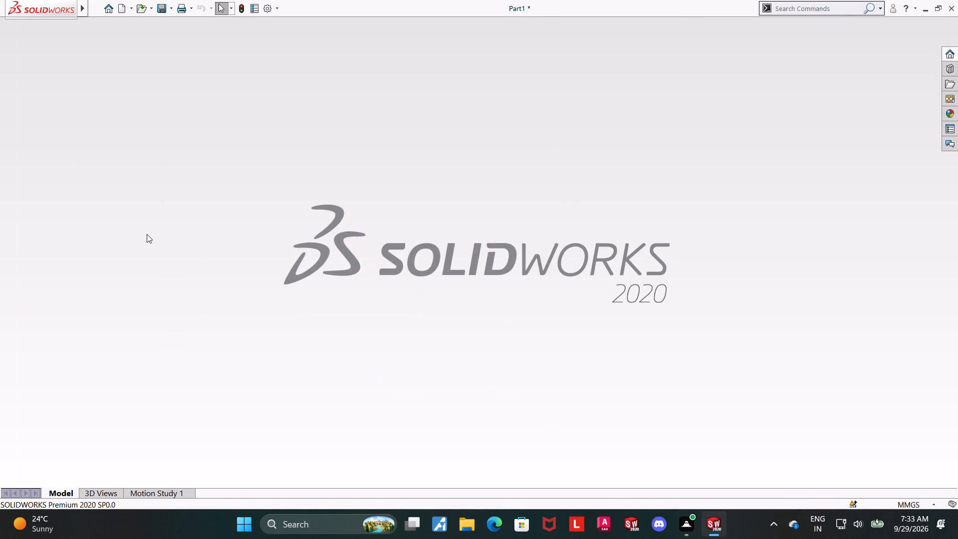
On the Top Plane, sketch a centre rectangle about 80 mm high, centred on the origin.
{"action": "left_click", "coordinate": [41, 154]}
{"action": "left_click", "coordinate": [89, 200]}
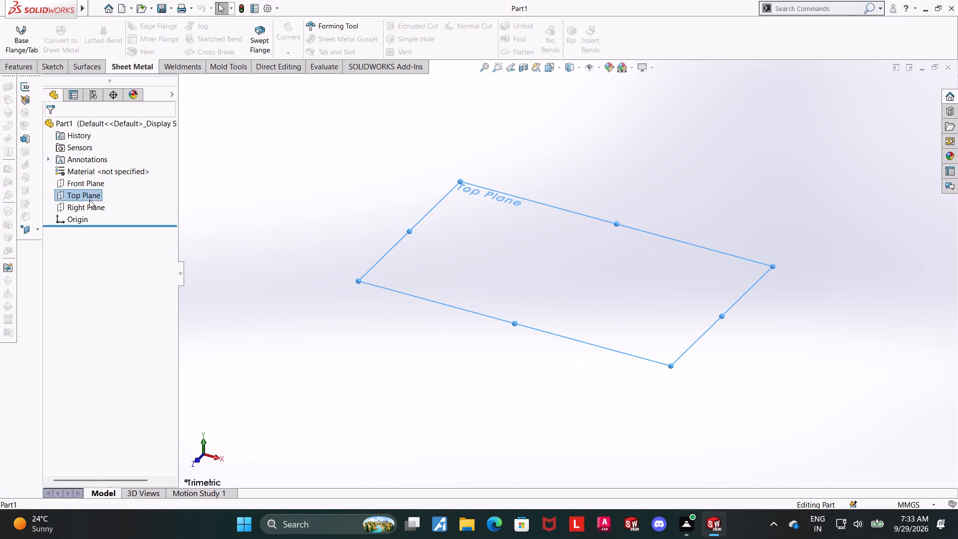
{"action": "left_click", "coordinate": [101, 180]}
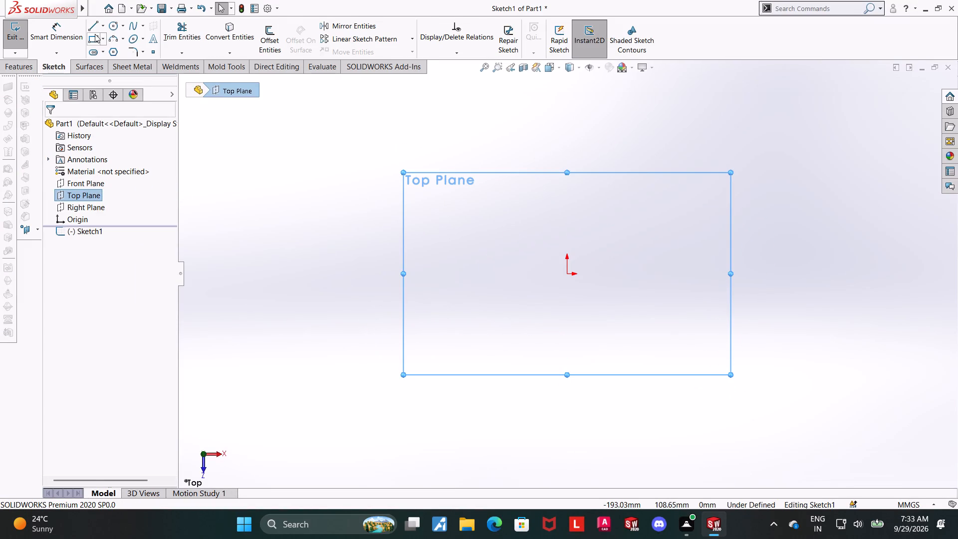
{"action": "left_click", "coordinate": [102, 39]}
{"action": "left_click", "coordinate": [104, 66]}
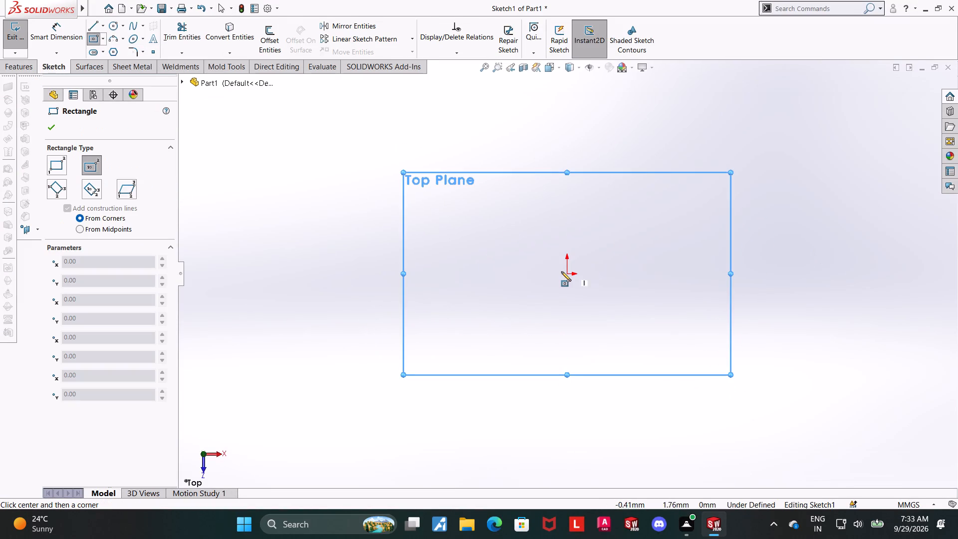
{"action": "left_click", "coordinate": [565, 273]}
{"action": "left_click", "coordinate": [695, 200]}
{"action": "key", "text": "Escape"}
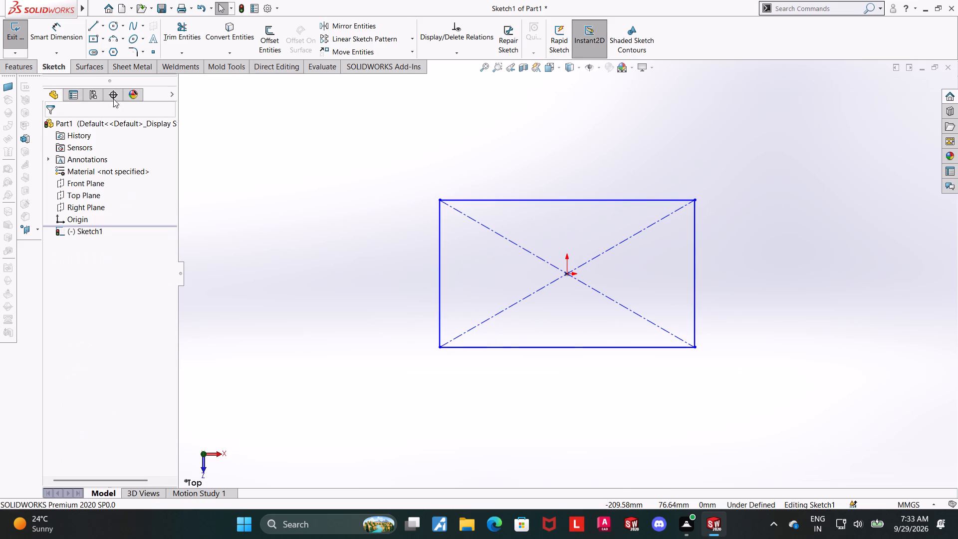
Dimension the rectangle 75 mm high and 150 mm wide, and exit the sketch.
{"action": "left_click", "coordinate": [52, 25]}
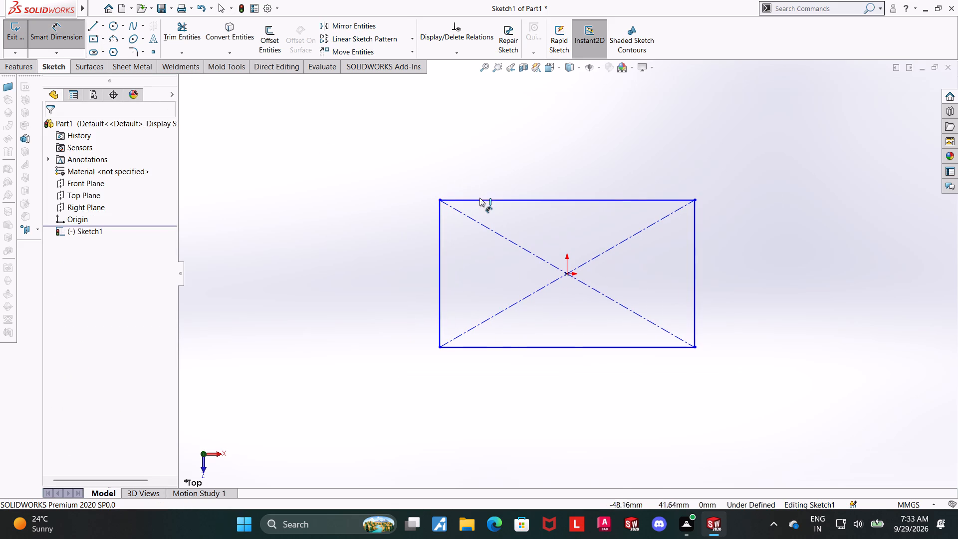
{"action": "left_click", "coordinate": [438, 225]}
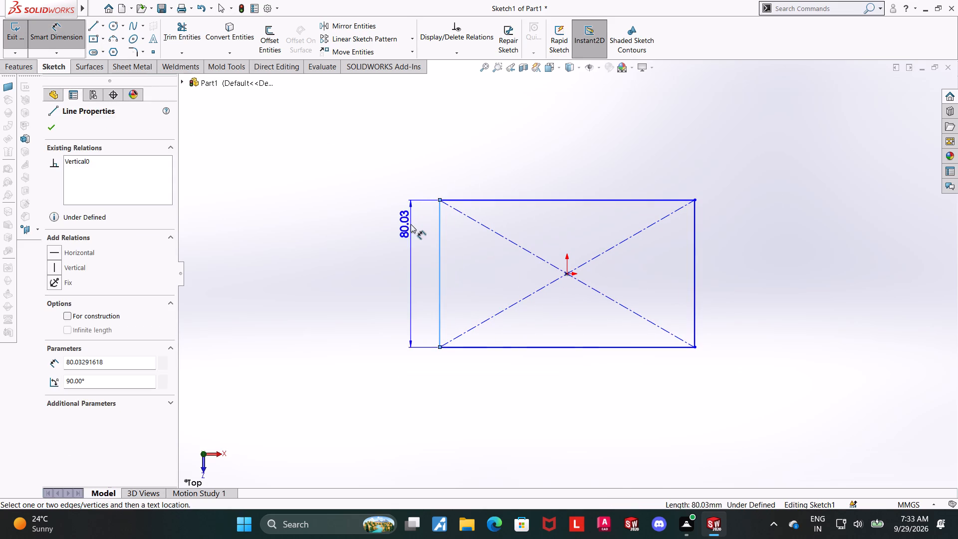
{"action": "left_click", "coordinate": [411, 224]}
{"action": "type", "text": "75"}
{"action": "key", "text": "Return"}
{"action": "key", "text": "Escape"}
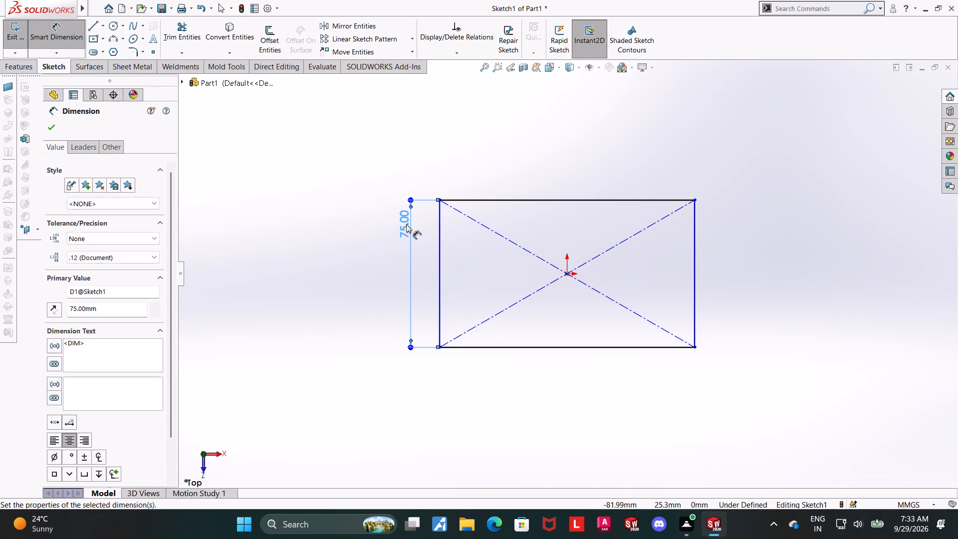
{"action": "left_click", "coordinate": [65, 31]}
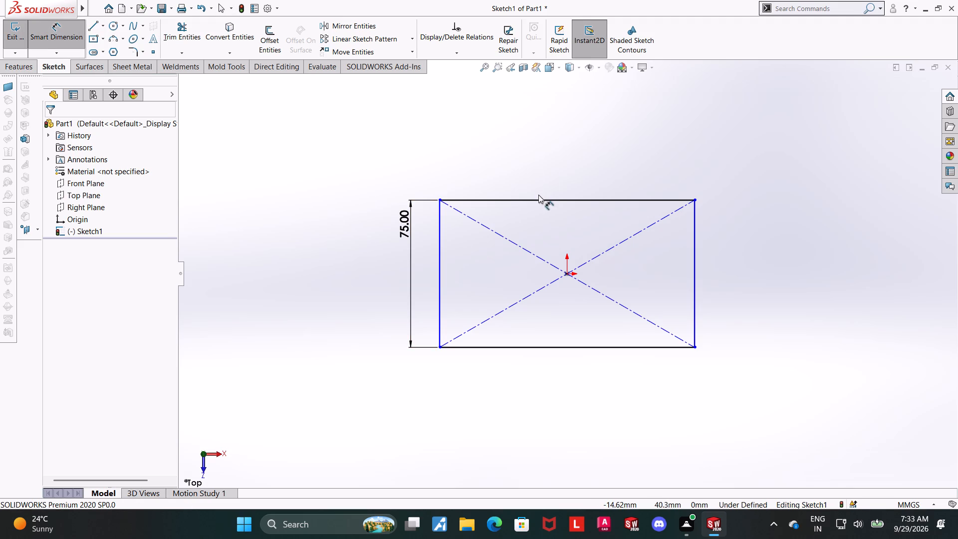
{"action": "left_click", "coordinate": [539, 202]}
{"action": "left_click", "coordinate": [539, 172]}
{"action": "type", "text": "150"}
{"action": "key", "text": "Return"}
{"action": "key", "text": "Escape"}
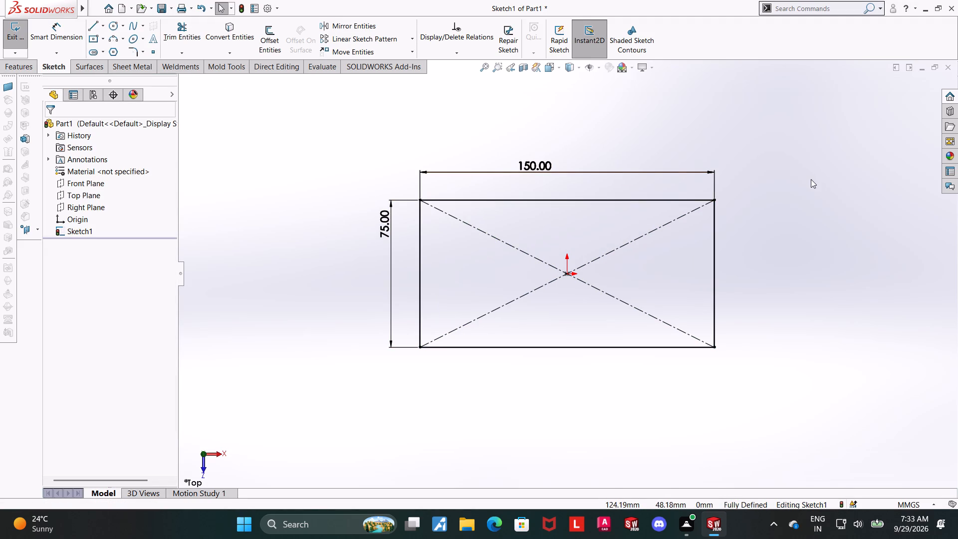
{"action": "left_click", "coordinate": [10, 22]}
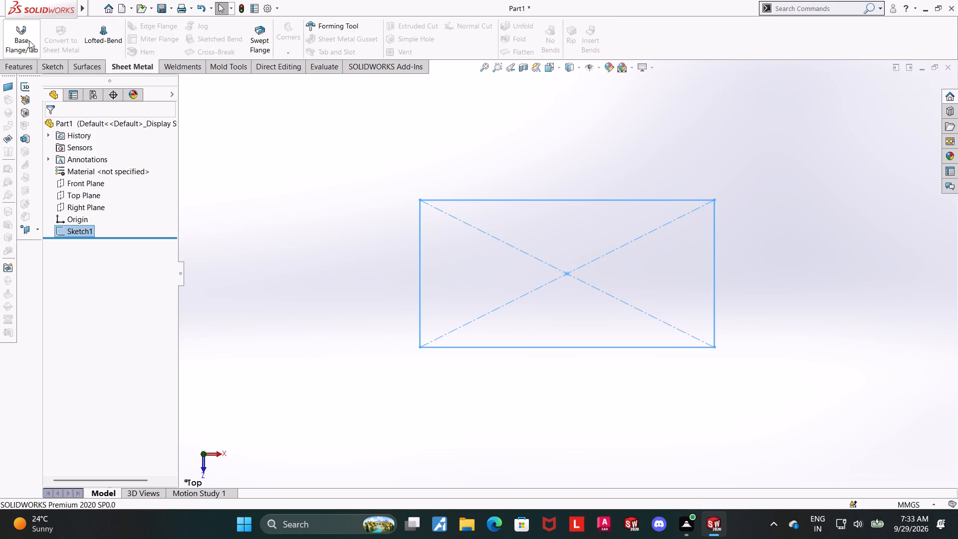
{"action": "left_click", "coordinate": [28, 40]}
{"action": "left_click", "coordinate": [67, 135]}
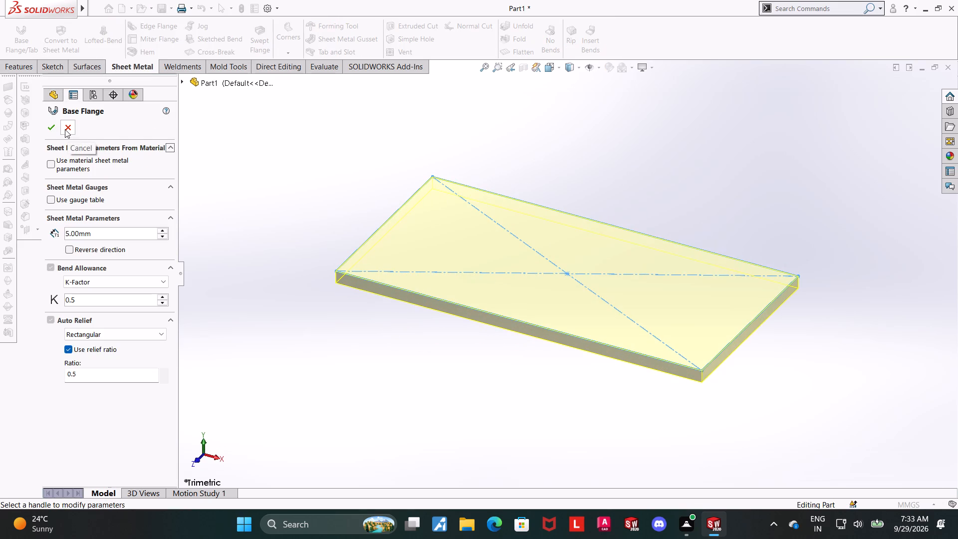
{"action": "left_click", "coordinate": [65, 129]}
Extrude the rectangle sketch as a blind boss 12 mm deep to form the base plate.
{"action": "left_click", "coordinate": [29, 70]}
{"action": "left_click", "coordinate": [21, 36]}
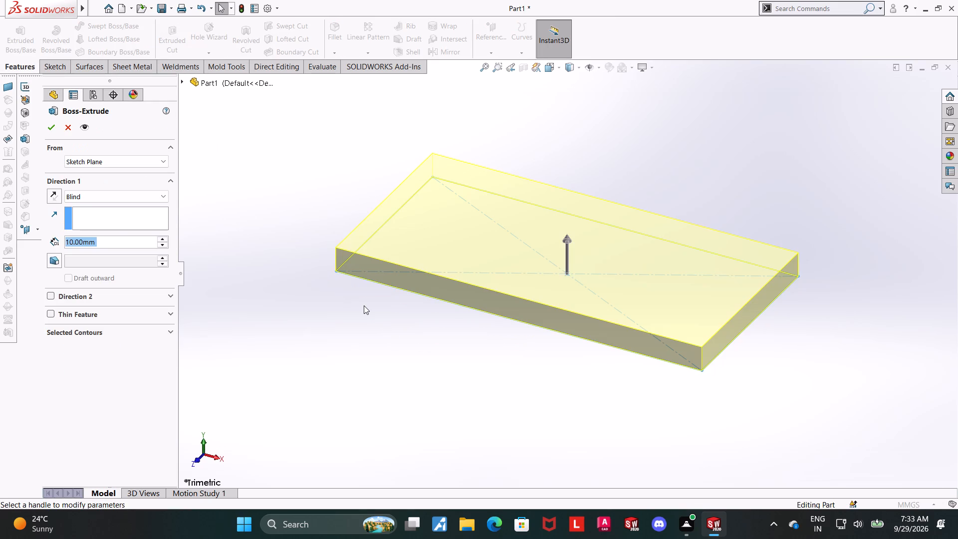
{"action": "type", "text": "12"}
{"action": "key", "text": "Return"}
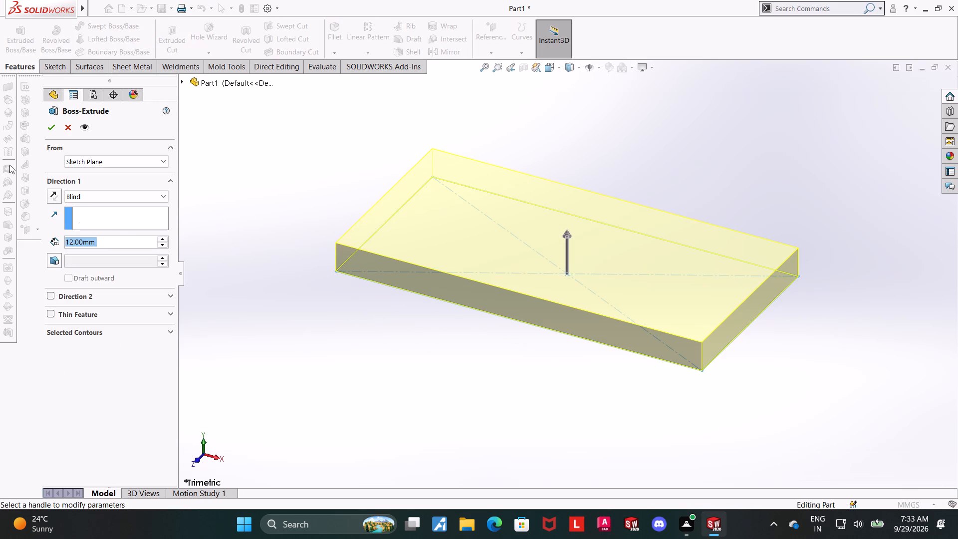
{"action": "left_click", "coordinate": [44, 127]}
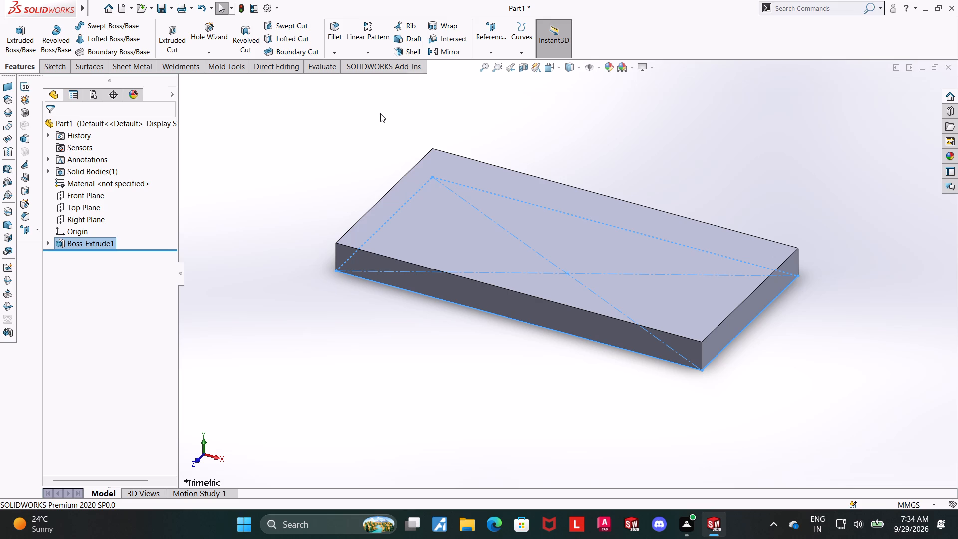
Turn on Enable Confirmation Corner in the general system options.
{"action": "left_click", "coordinate": [268, 4]}
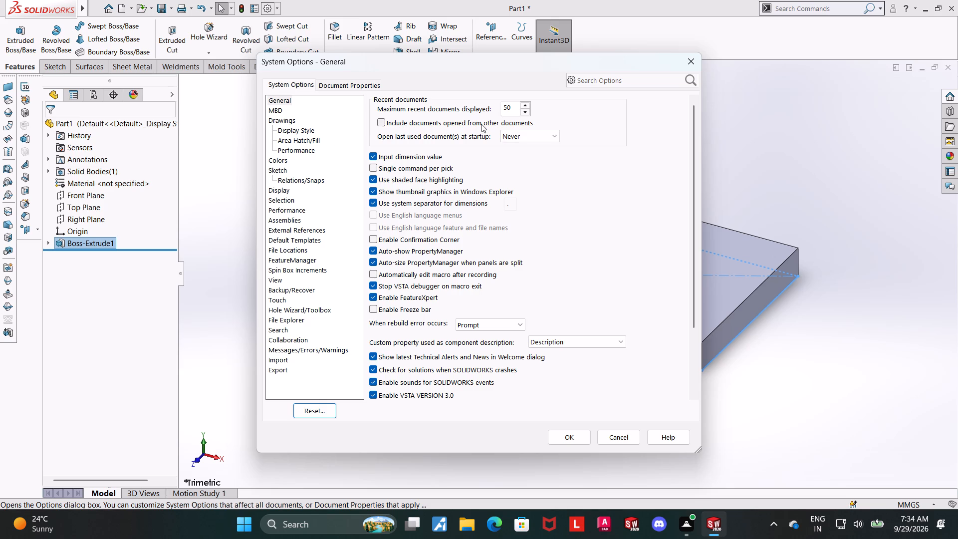
{"action": "left_click", "coordinate": [373, 241]}
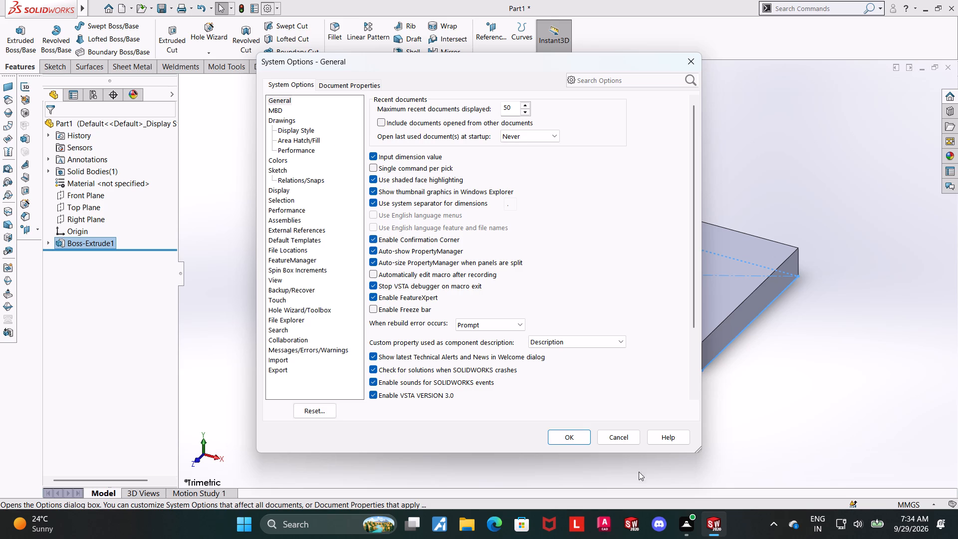
{"action": "left_click", "coordinate": [582, 435]}
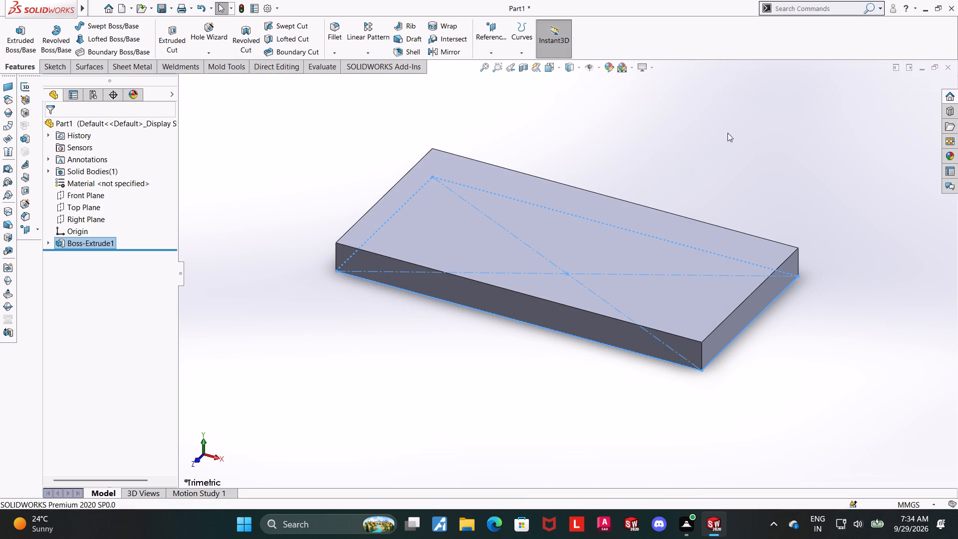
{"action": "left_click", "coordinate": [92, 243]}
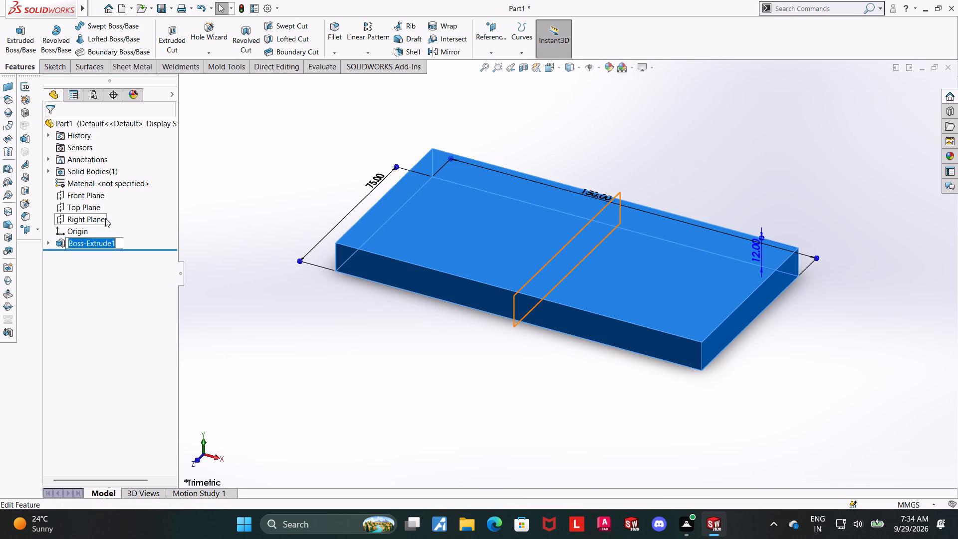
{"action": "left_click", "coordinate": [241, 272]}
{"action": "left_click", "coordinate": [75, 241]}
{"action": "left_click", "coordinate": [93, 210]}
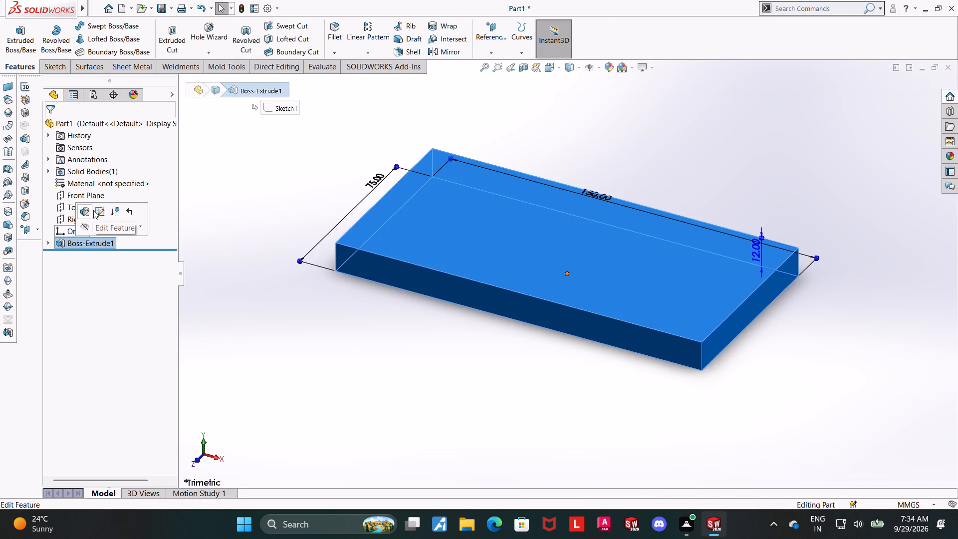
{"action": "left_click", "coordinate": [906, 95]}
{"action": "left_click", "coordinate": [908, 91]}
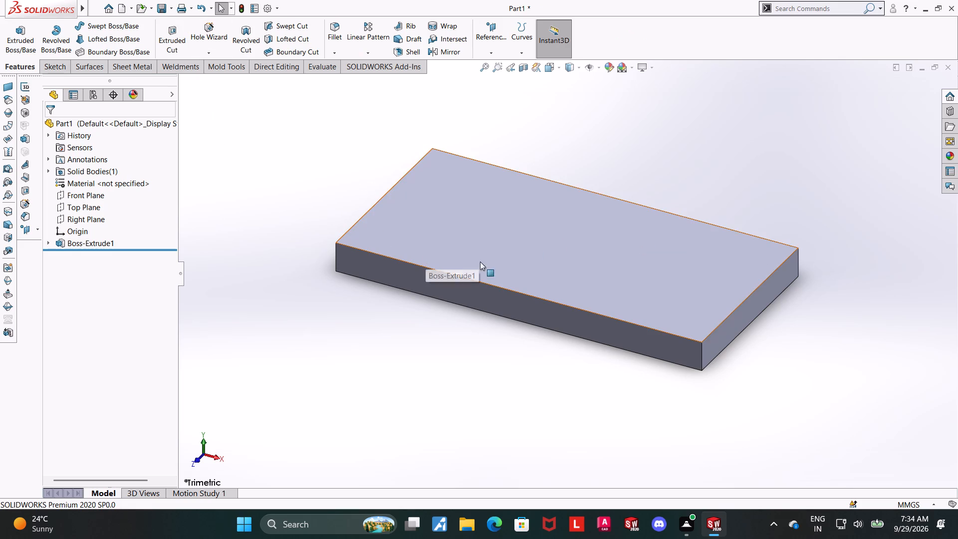
On the plate's top face, sketch a centre rectangle about 46 mm wide and 57 mm high, centred on the origin.
{"action": "left_click", "coordinate": [548, 234]}
{"action": "left_click", "coordinate": [599, 201]}
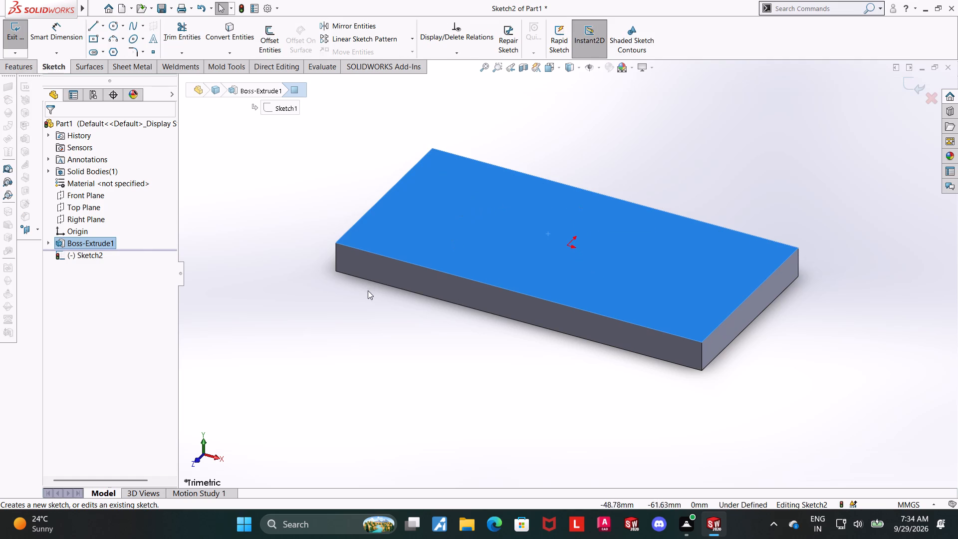
{"action": "left_click", "coordinate": [268, 250]}
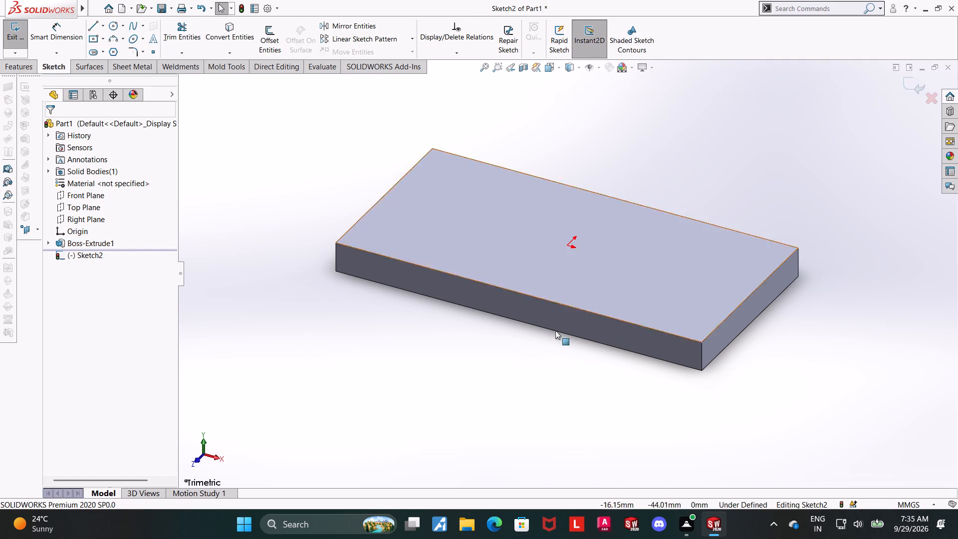
{"action": "right_click", "coordinate": [677, 246]}
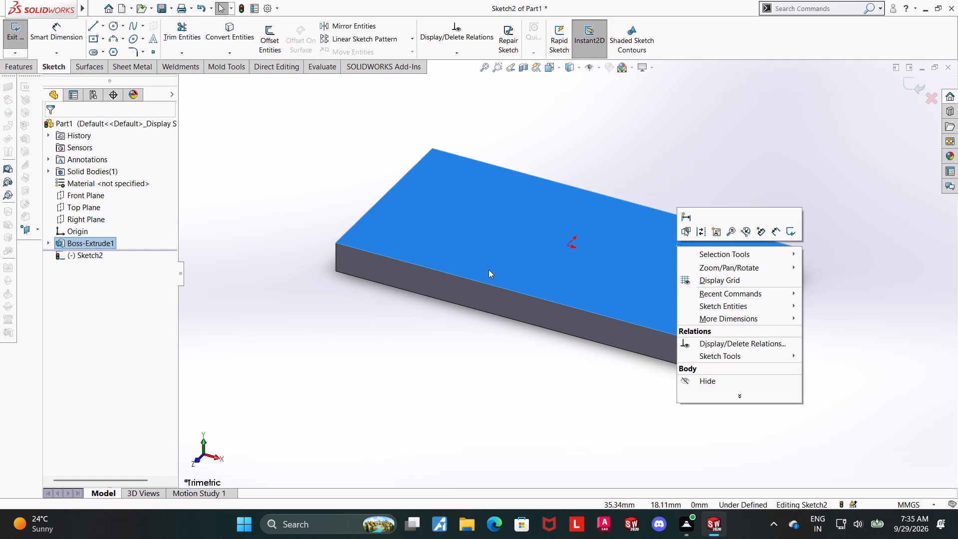
{"action": "left_click", "coordinate": [410, 331]}
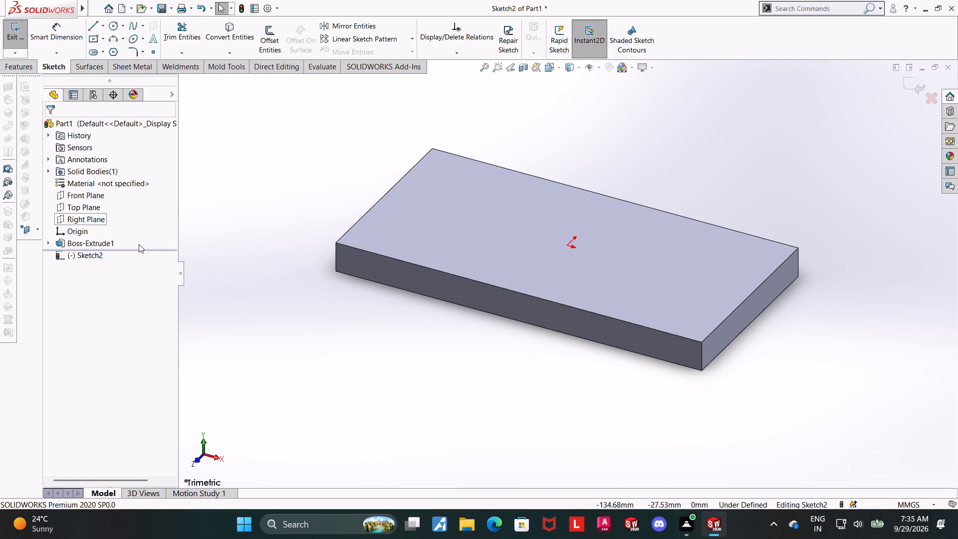
{"action": "right_click", "coordinate": [99, 254]}
{"action": "left_click", "coordinate": [128, 242]}
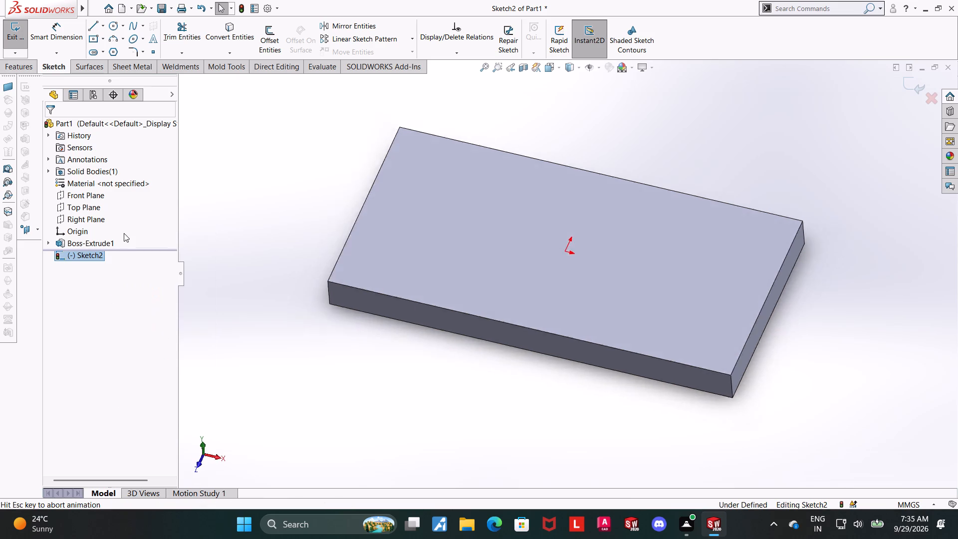
{"action": "left_click", "coordinate": [96, 36]}
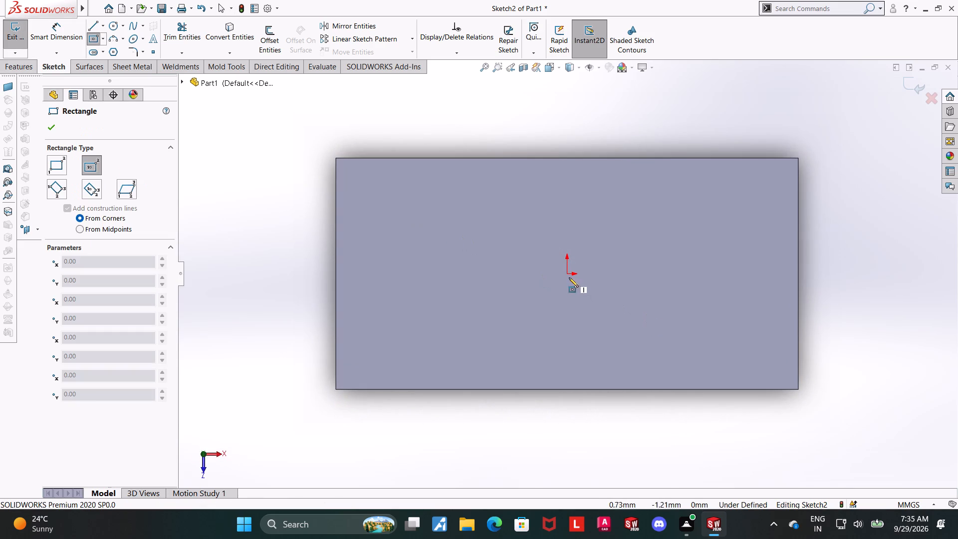
{"action": "left_click", "coordinate": [567, 273]}
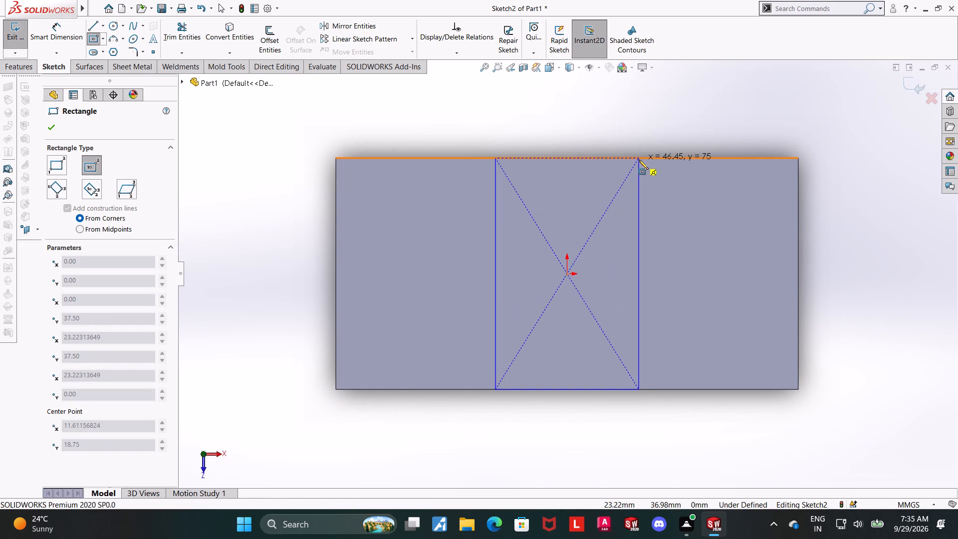
{"action": "left_click", "coordinate": [638, 186]}
{"action": "key", "text": "Escape"}
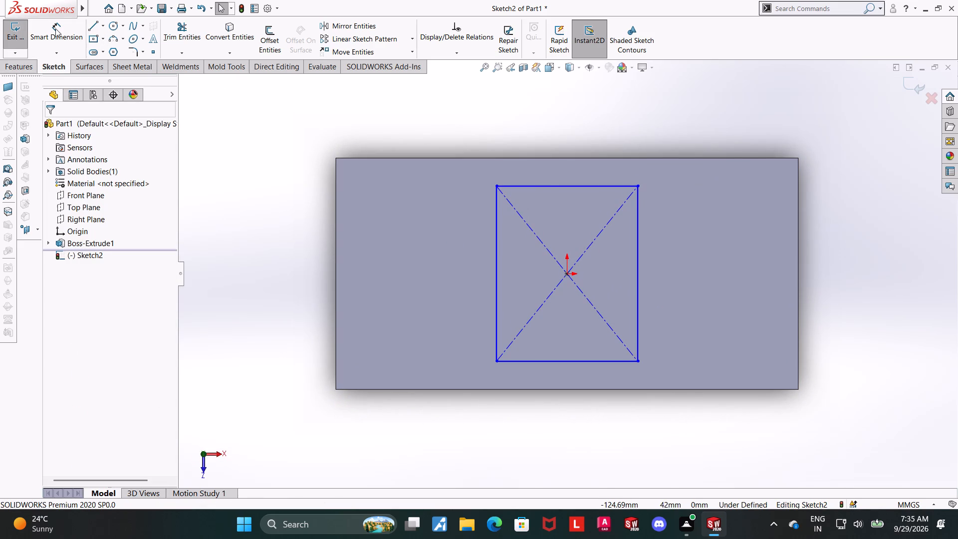
Dimension the new rectangle's vertical side to 75 mm.
{"action": "left_click", "coordinate": [83, 35]}
{"action": "left_click", "coordinate": [496, 291]}
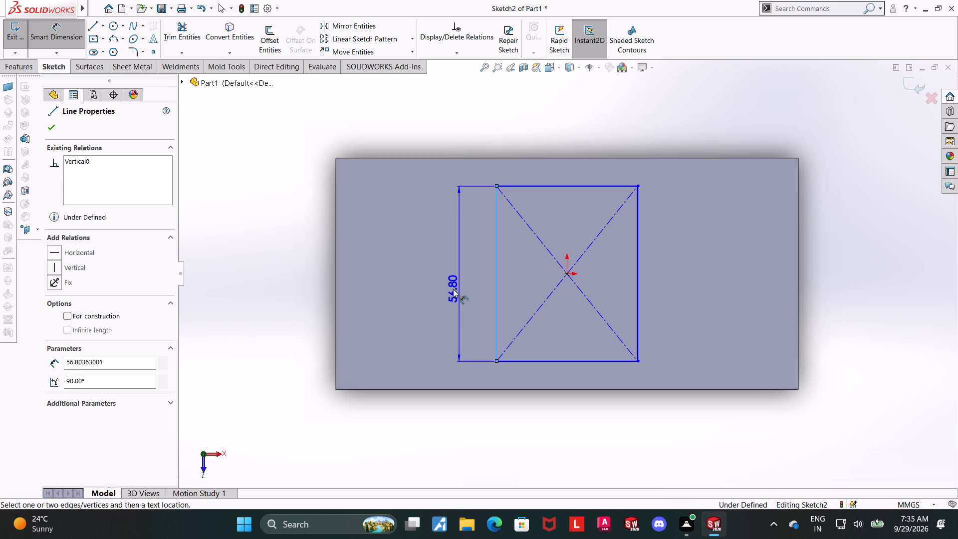
{"action": "left_click", "coordinate": [453, 289]}
{"action": "type", "text": "75"}
{"action": "key", "text": "Return"}
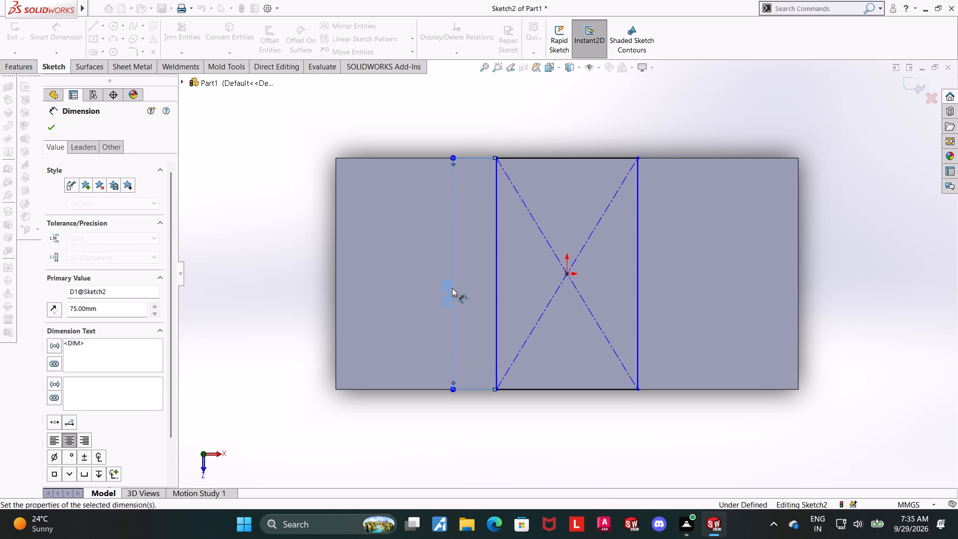
{"action": "key", "text": "Escape"}
Make the rectangle's adjacent vertical and horizontal sides equal in length, and exit the sketch.
{"action": "left_click", "coordinate": [494, 233]}
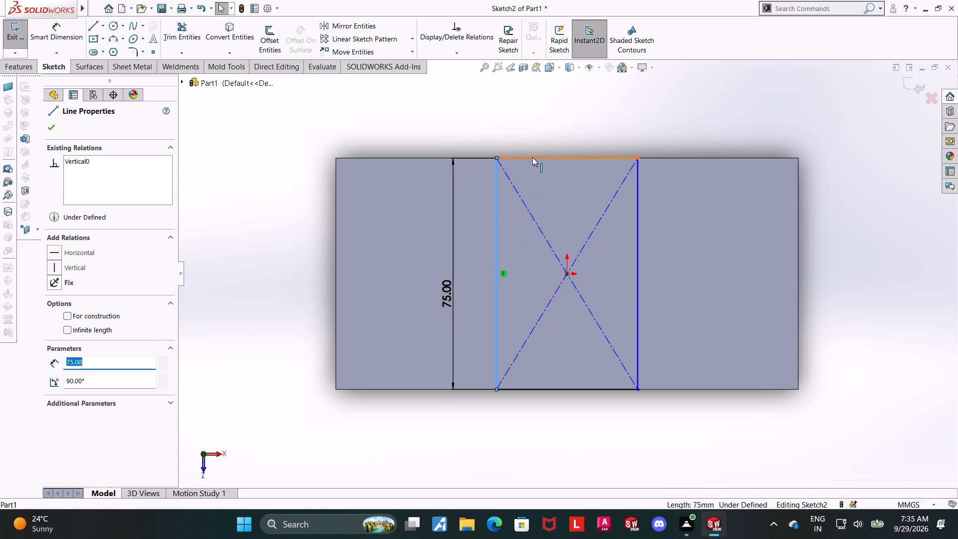
{"action": "left_click", "coordinate": [532, 157], "text": "ctrl"}
{"action": "left_click", "coordinate": [54, 374]}
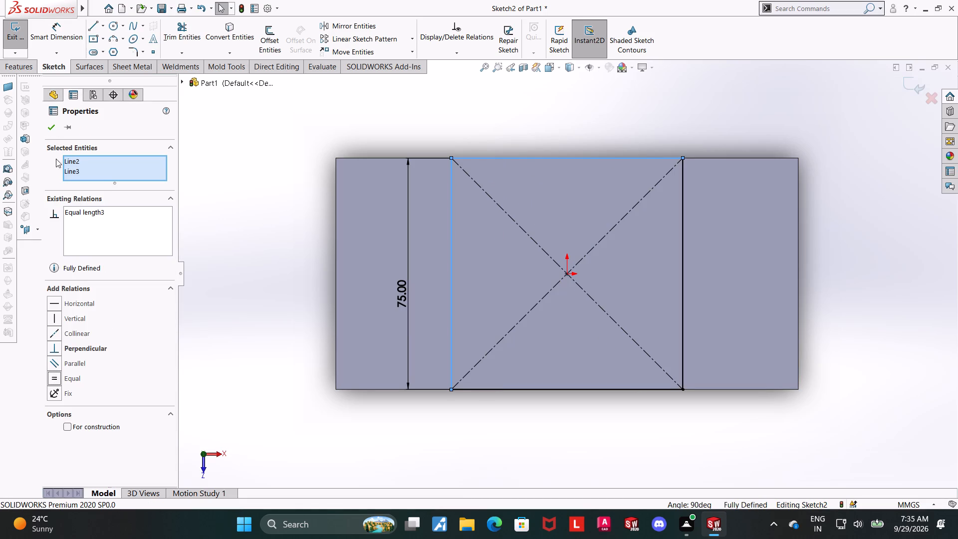
{"action": "left_click", "coordinate": [50, 134]}
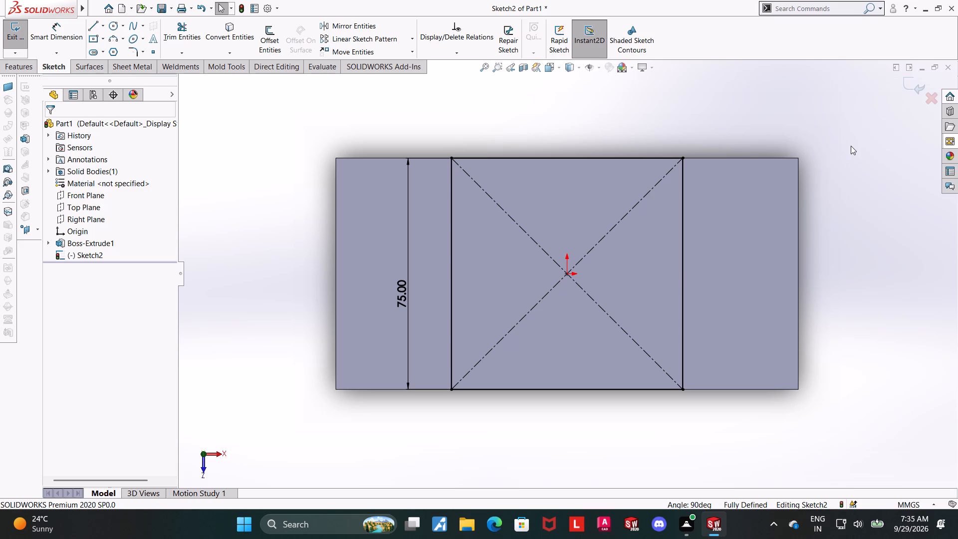
{"action": "left_click", "coordinate": [902, 78]}
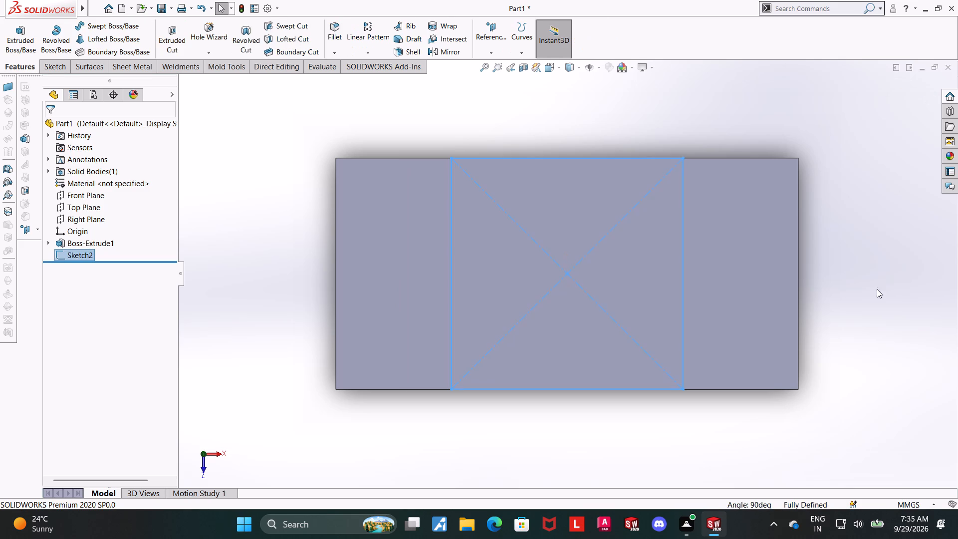
Create a reference plane offset 50 mm above the plate's top face.
{"action": "middle_click_drag", "start_coordinate": [850, 316], "coordinate": [825, 220]}
{"action": "middle_click_drag", "start_coordinate": [740, 221], "coordinate": [752, 196]}
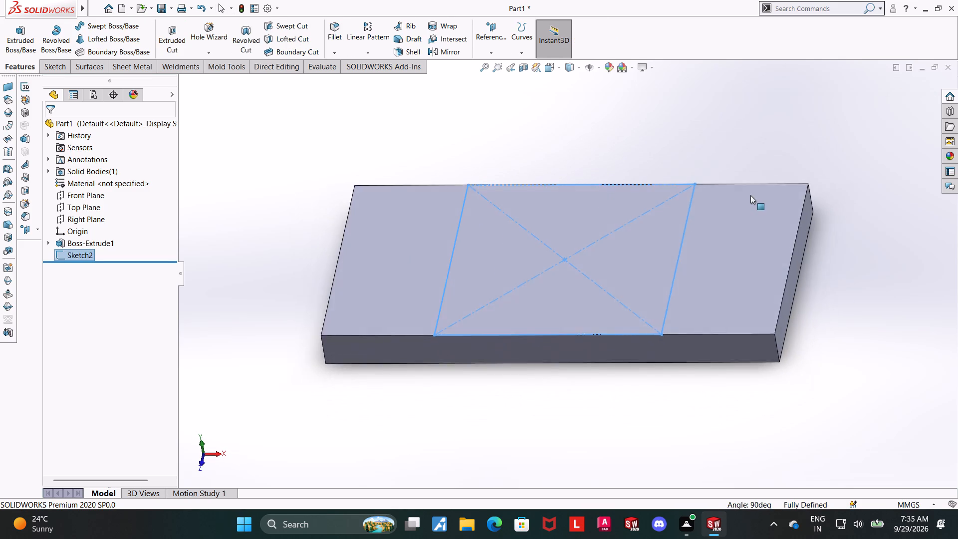
{"action": "scroll", "coordinate": [750, 195], "scroll_direction": "up", "scroll_amount": 3}
{"action": "scroll", "coordinate": [743, 196], "scroll_direction": "down", "scroll_amount": 1}
{"action": "left_click", "coordinate": [494, 48]}
{"action": "left_click", "coordinate": [496, 60]}
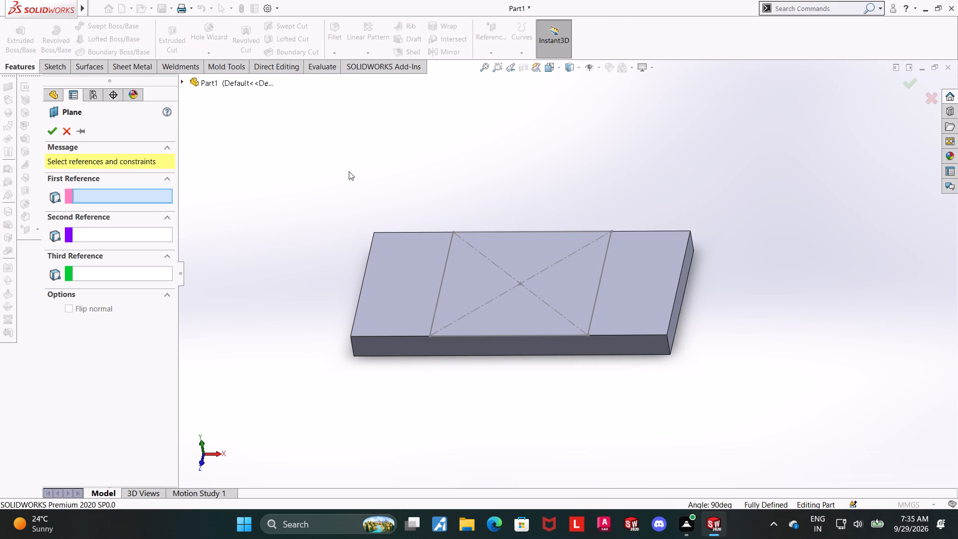
{"action": "left_click", "coordinate": [382, 285]}
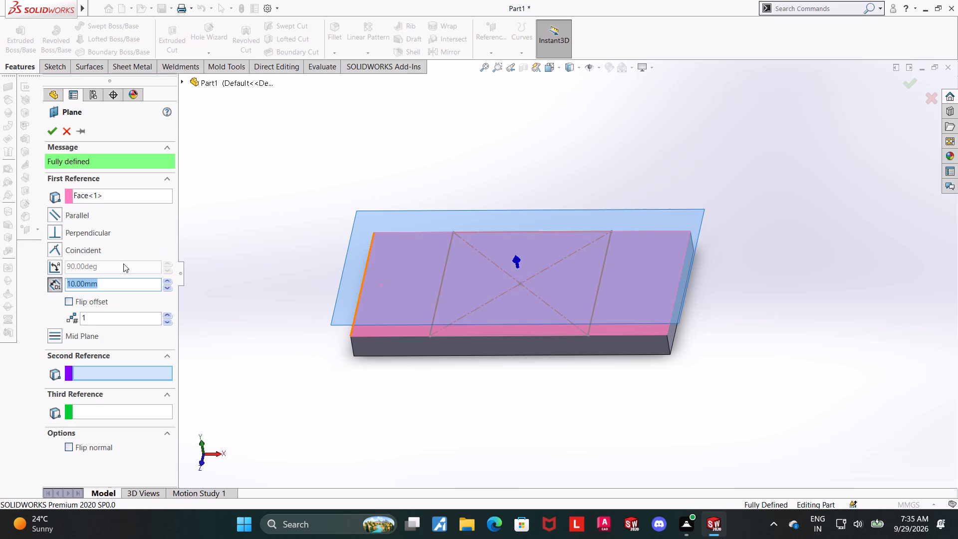
{"action": "type", "text": "50"}
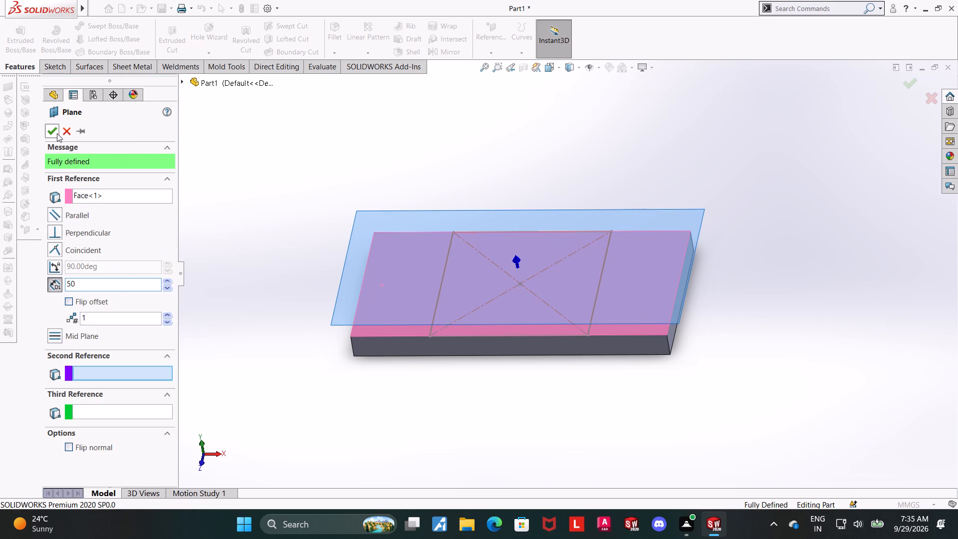
{"action": "key", "text": "Return"}
{"action": "left_click", "coordinate": [57, 133]}
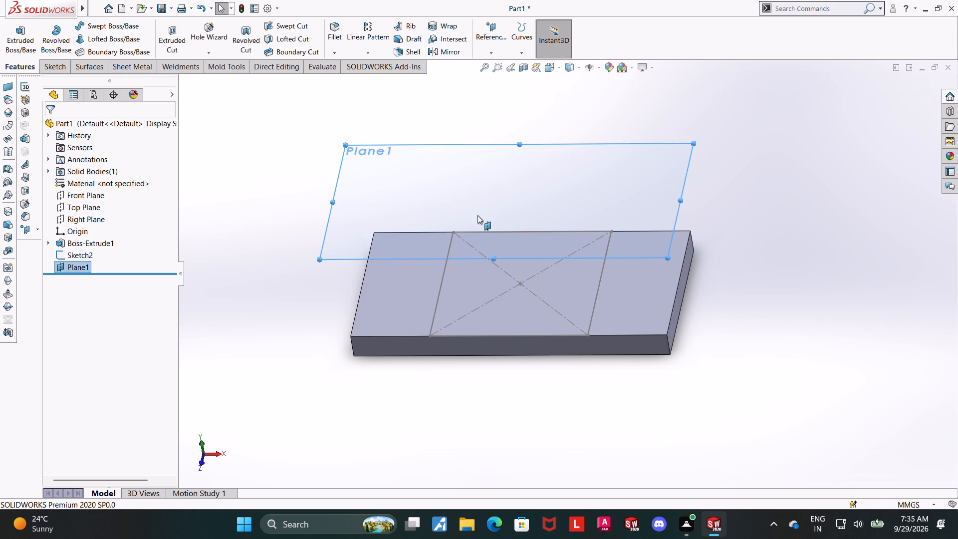
Start a sketch on the new offset plane and view it face-on.
{"action": "left_click", "coordinate": [478, 215]}
{"action": "left_click", "coordinate": [519, 187]}
{"action": "left_click", "coordinate": [92, 282]}
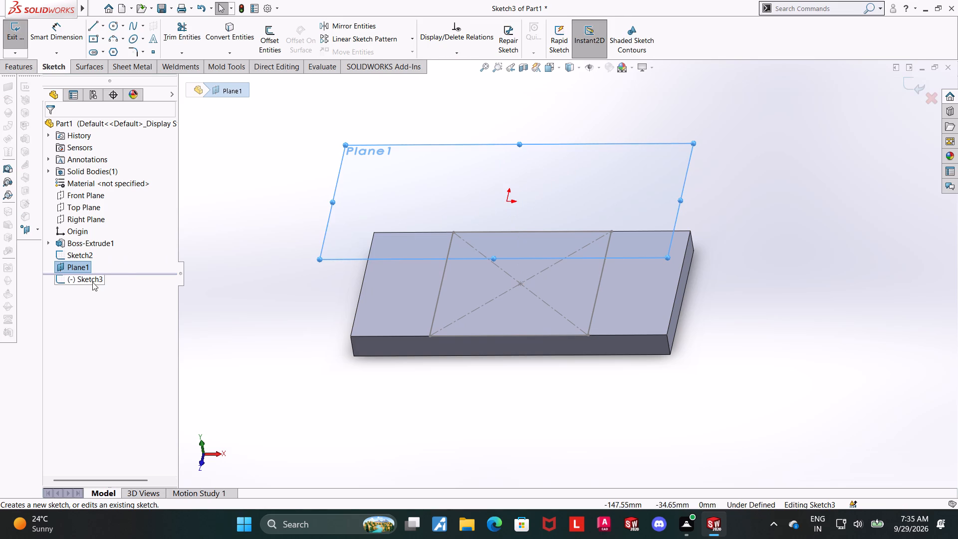
{"action": "left_click", "coordinate": [118, 271]}
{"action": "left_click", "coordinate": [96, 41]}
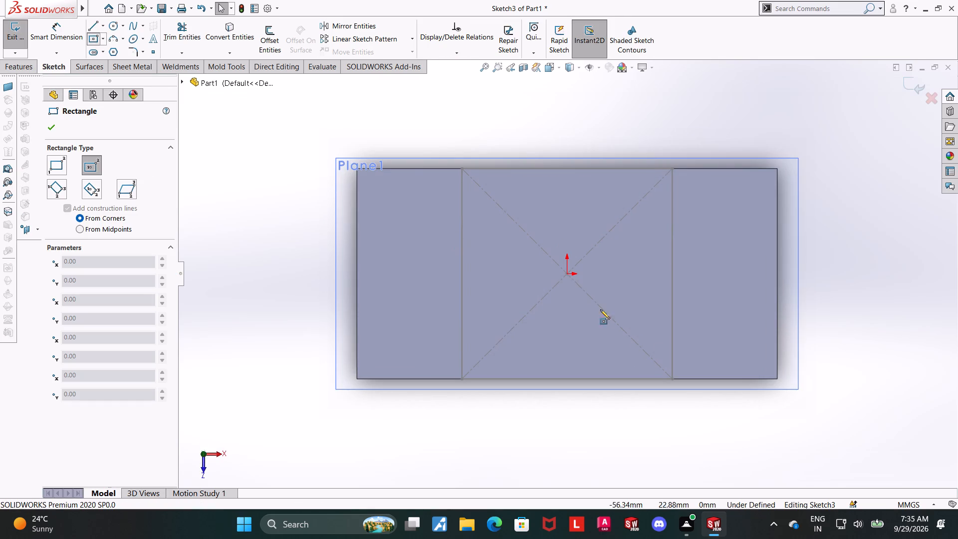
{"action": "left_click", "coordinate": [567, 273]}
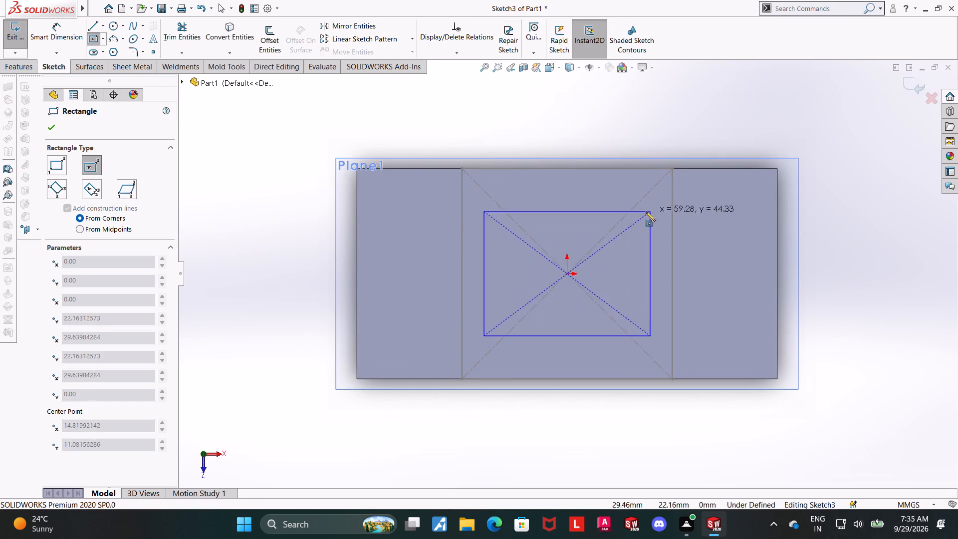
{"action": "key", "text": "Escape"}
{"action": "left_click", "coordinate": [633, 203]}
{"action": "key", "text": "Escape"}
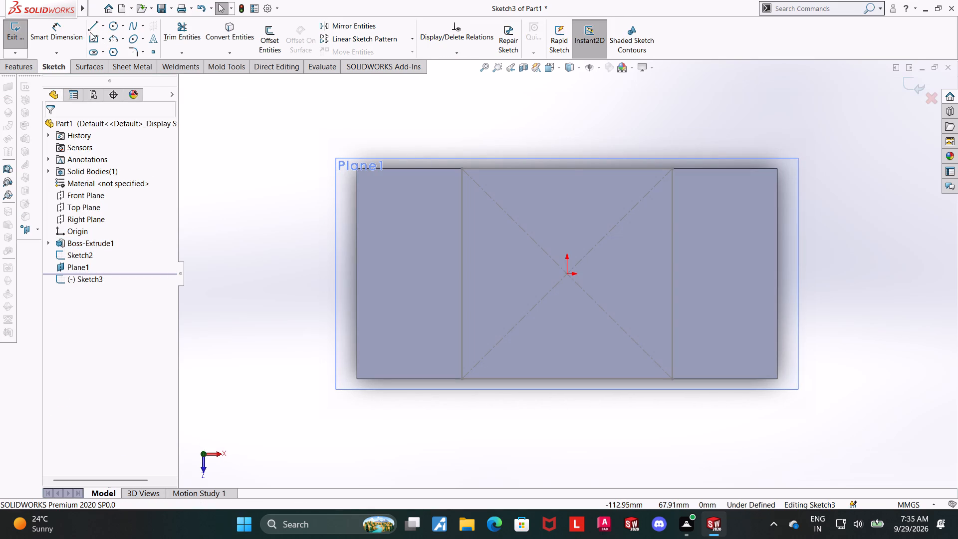
Sketch a centre rectangle about 38 mm square, centred on the origin with its corner on the lower square's diagonal.
{"action": "left_click", "coordinate": [95, 36]}
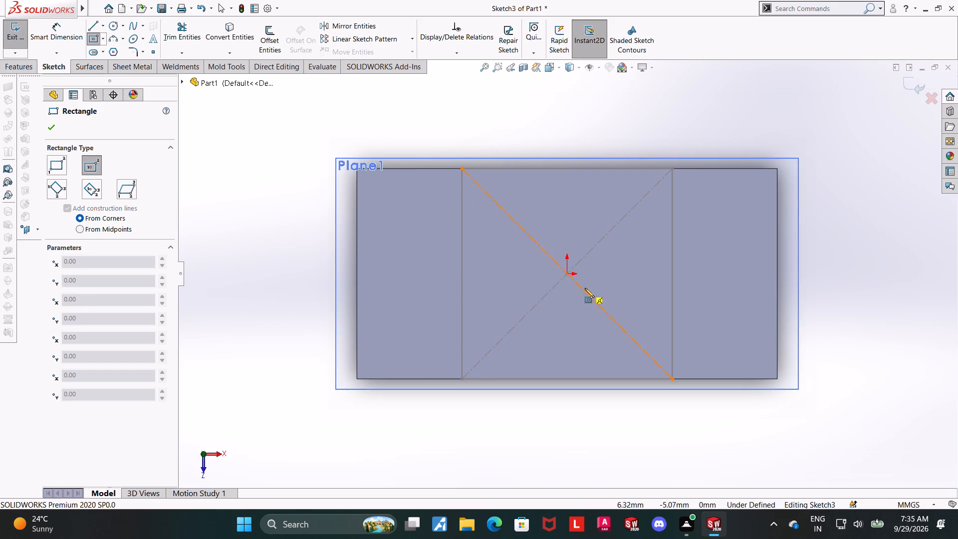
{"action": "left_click", "coordinate": [568, 275]}
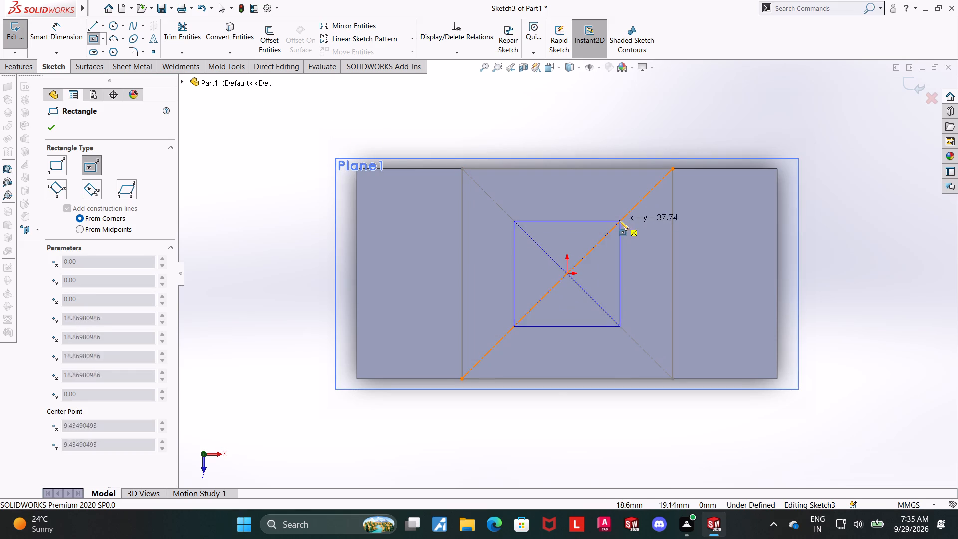
{"action": "left_click", "coordinate": [619, 220]}
{"action": "key", "text": "Escape"}
Dimension the new square's horizontal side to 50 mm and exit the sketch.
{"action": "left_click", "coordinate": [45, 39]}
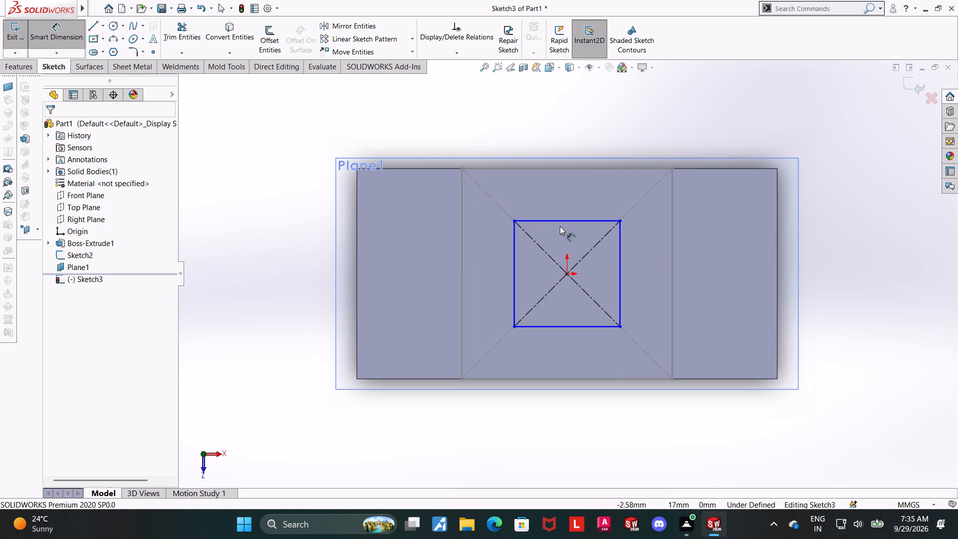
{"action": "left_click", "coordinate": [559, 224]}
{"action": "left_click", "coordinate": [558, 207]}
{"action": "type", "text": "50"}
{"action": "key", "text": "Return"}
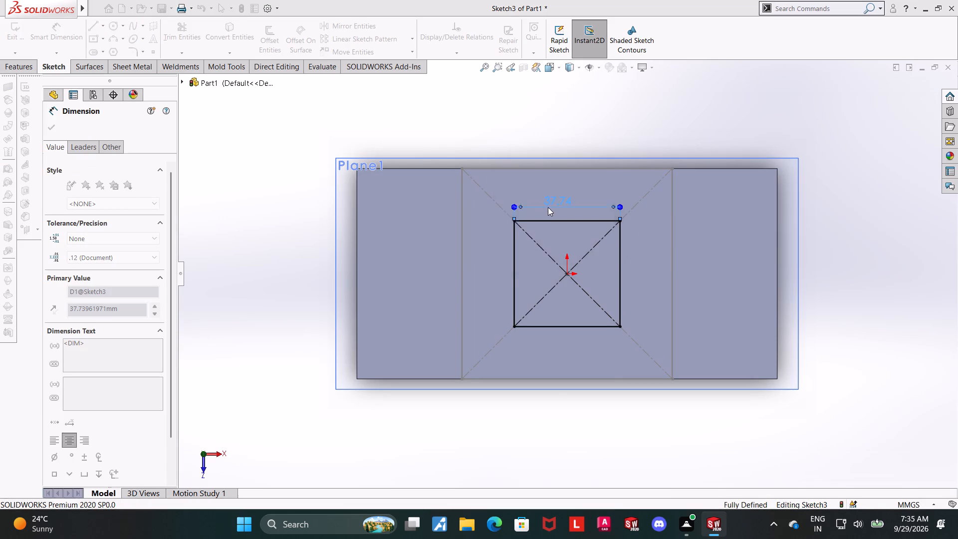
{"action": "key", "text": "Escape"}
{"action": "left_click", "coordinate": [919, 85]}
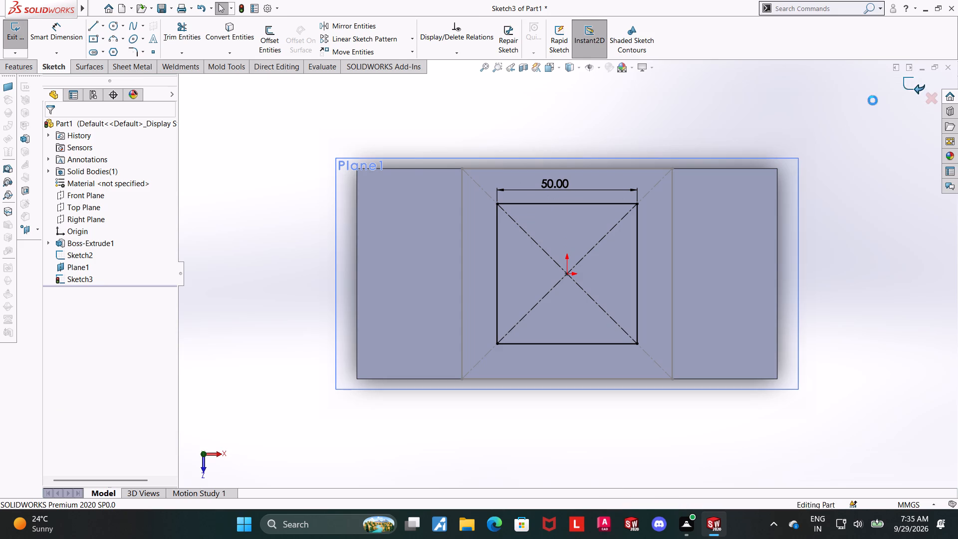
Loft a boss between the 50 mm square and the 75 mm square on the plate, aligning the connector to matching corners.
{"action": "middle_click_drag", "start_coordinate": [767, 266], "coordinate": [765, 134]}
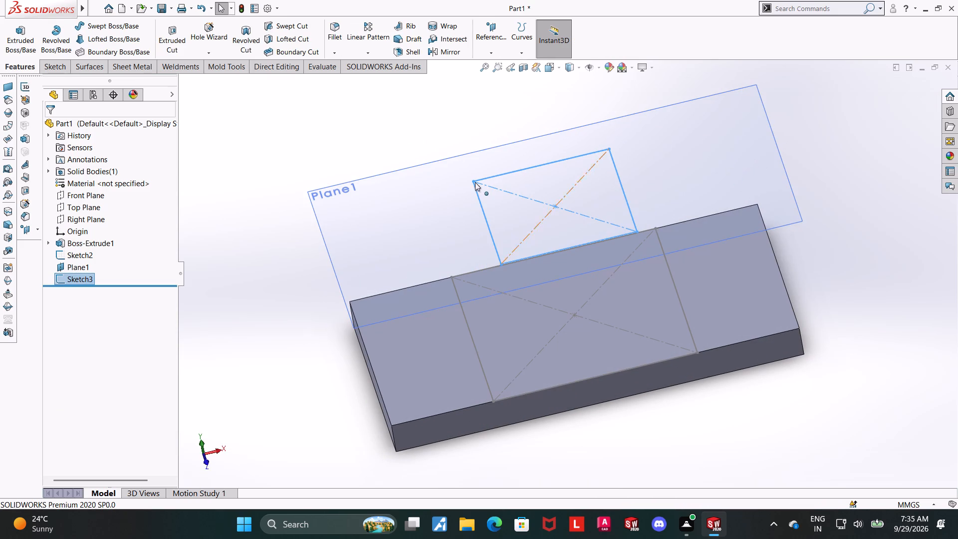
{"action": "left_click", "coordinate": [108, 36]}
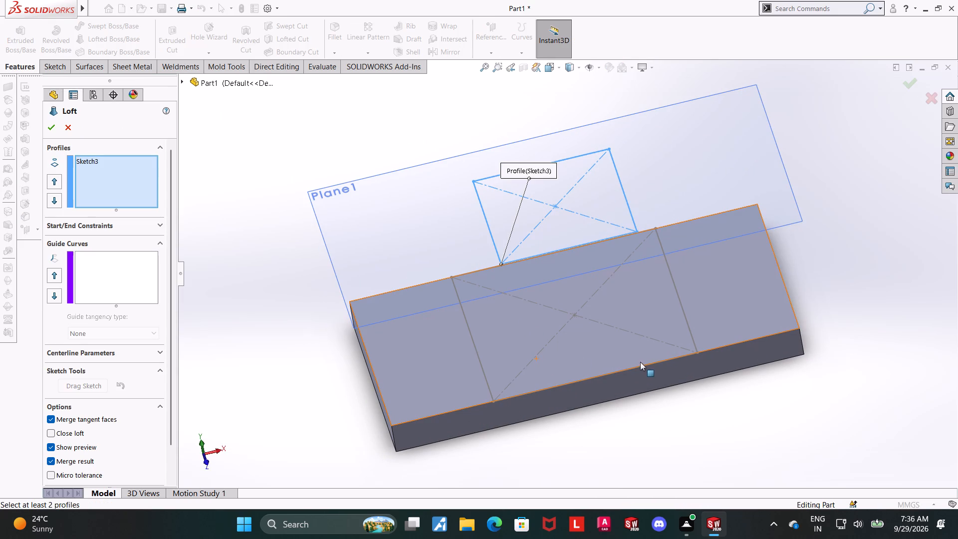
{"action": "left_click", "coordinate": [477, 357]}
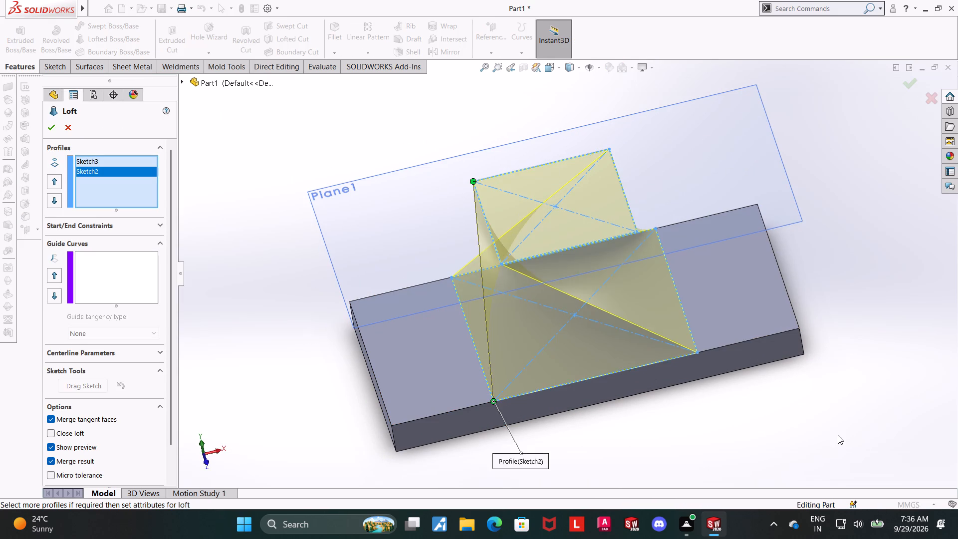
{"action": "middle_click_drag", "start_coordinate": [838, 435], "coordinate": [812, 408]}
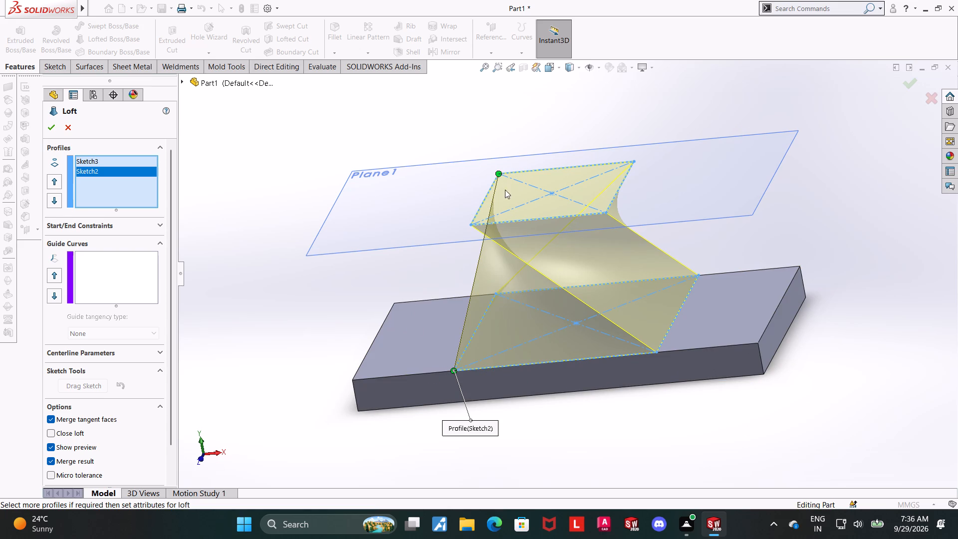
{"action": "left_click_drag", "start_coordinate": [500, 176], "coordinate": [471, 228]}
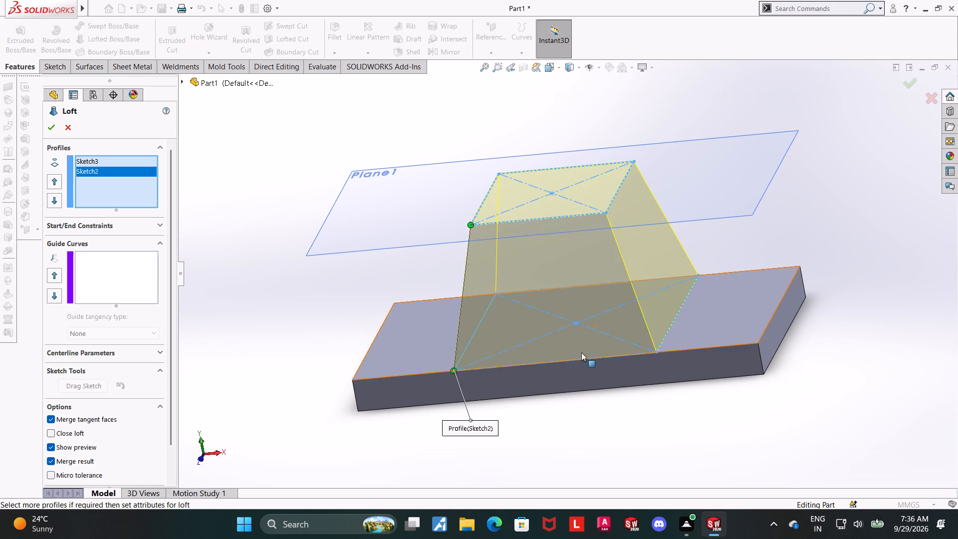
{"action": "left_click", "coordinate": [47, 130]}
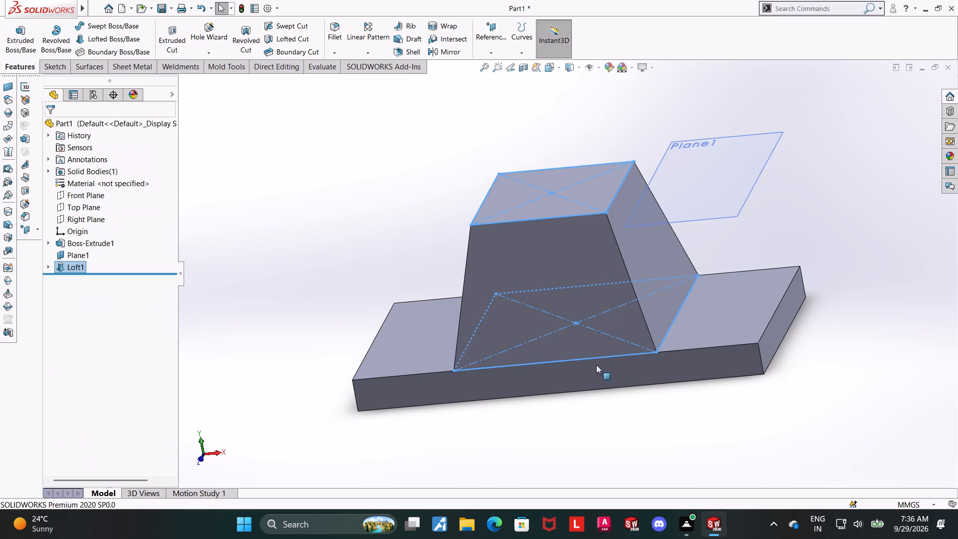
Hide the reference planes in the graphics view.
{"action": "scroll", "coordinate": [665, 413], "scroll_direction": "up", "scroll_amount": 3}
{"action": "left_click", "coordinate": [655, 412]}
{"action": "middle_click", "coordinate": [607, 380]}
{"action": "scroll", "coordinate": [685, 115], "scroll_direction": "down", "scroll_amount": 3}
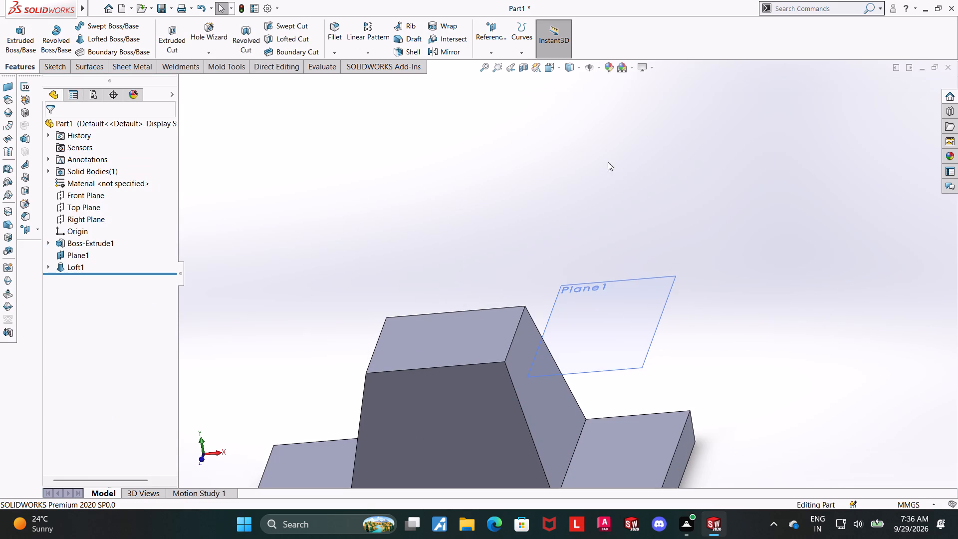
{"action": "left_click", "coordinate": [582, 63]}
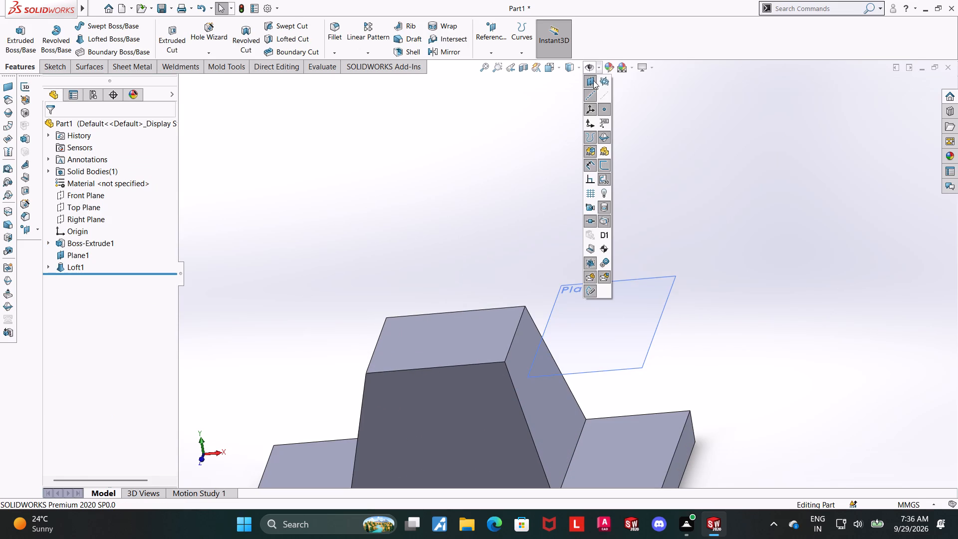
{"action": "left_click", "coordinate": [593, 80]}
{"action": "left_click", "coordinate": [774, 186]}
On the Right Plane, sketch a circle about 39 mm in diameter, centred about 45 mm directly above the origin.
{"action": "scroll", "coordinate": [697, 233], "scroll_direction": "up", "scroll_amount": 4}
{"action": "scroll", "coordinate": [644, 314], "scroll_direction": "up", "scroll_amount": 3}
{"action": "scroll", "coordinate": [627, 308], "scroll_direction": "down", "scroll_amount": 3}
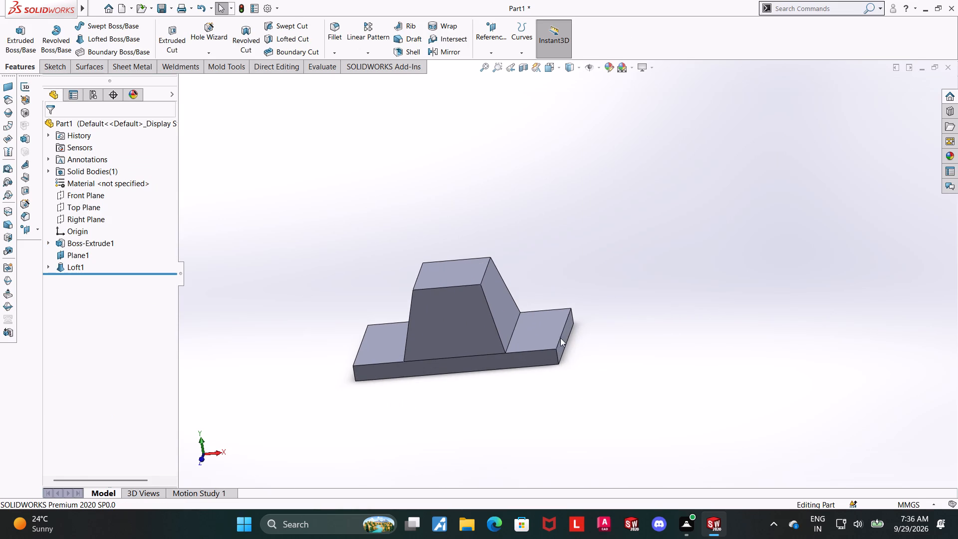
{"action": "middle_click_drag", "start_coordinate": [522, 329], "coordinate": [537, 341]}
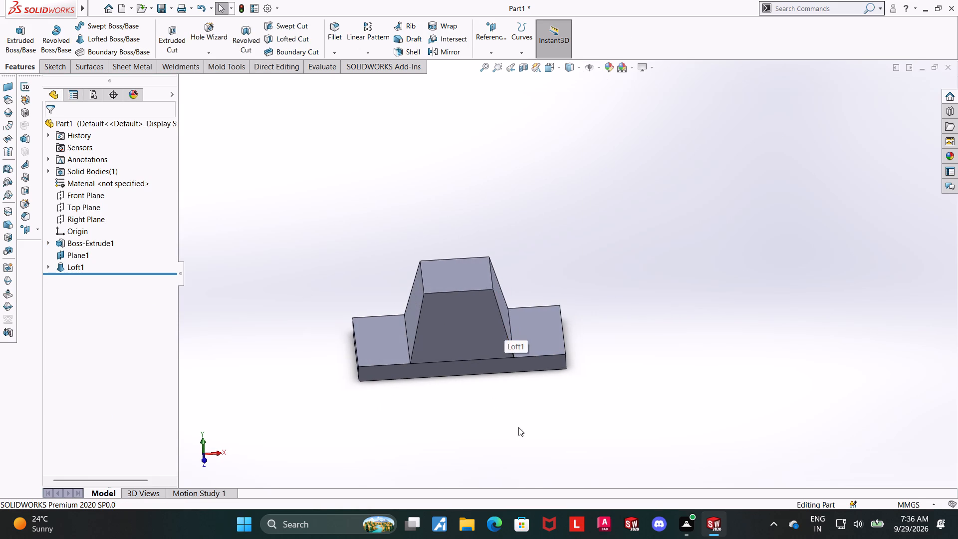
{"action": "scroll", "coordinate": [505, 406], "scroll_direction": "up", "scroll_amount": 1}
{"action": "scroll", "coordinate": [507, 322], "scroll_direction": "down", "scroll_amount": 2}
{"action": "middle_click_drag", "start_coordinate": [494, 341], "coordinate": [516, 295]}
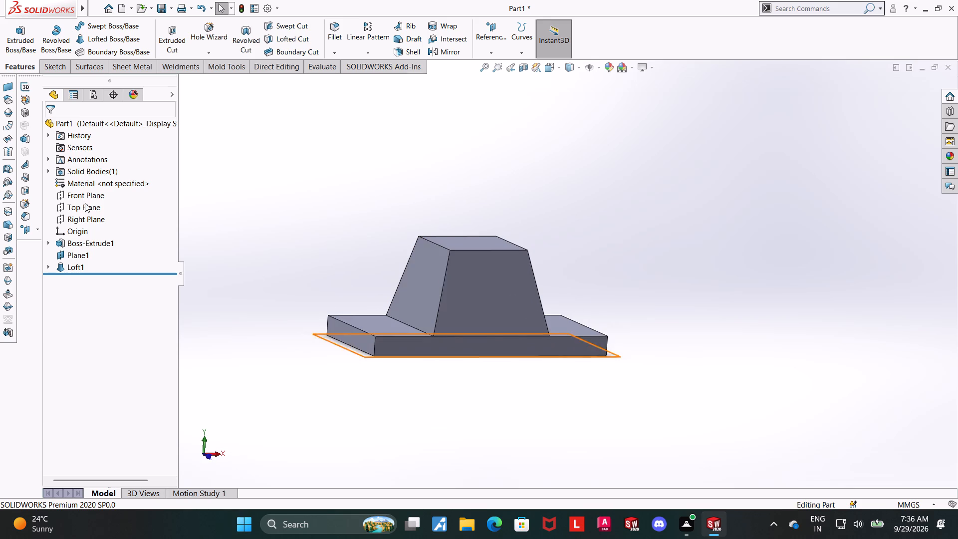
{"action": "left_click", "coordinate": [82, 219]}
{"action": "left_click", "coordinate": [94, 206]}
{"action": "left_click", "coordinate": [95, 276]}
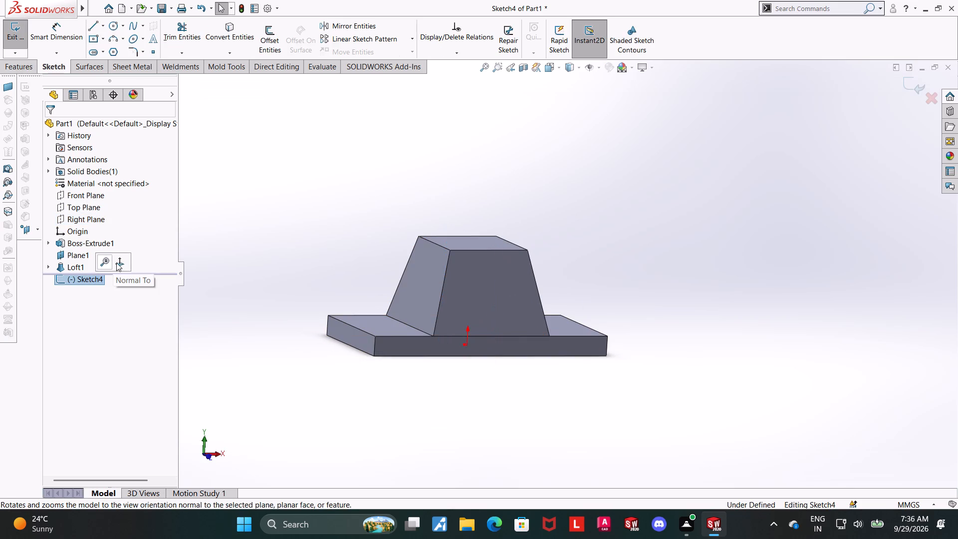
{"action": "left_click", "coordinate": [118, 262]}
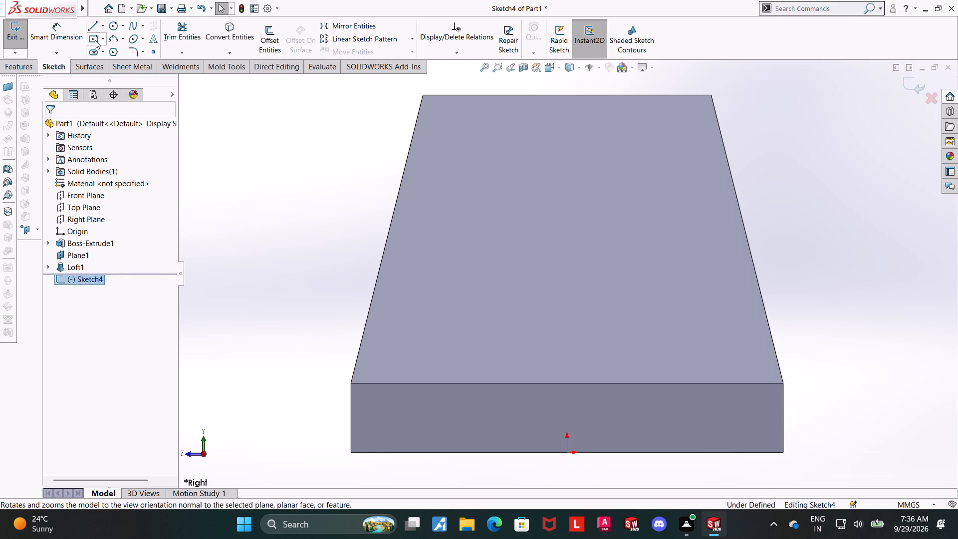
{"action": "left_click", "coordinate": [112, 27]}
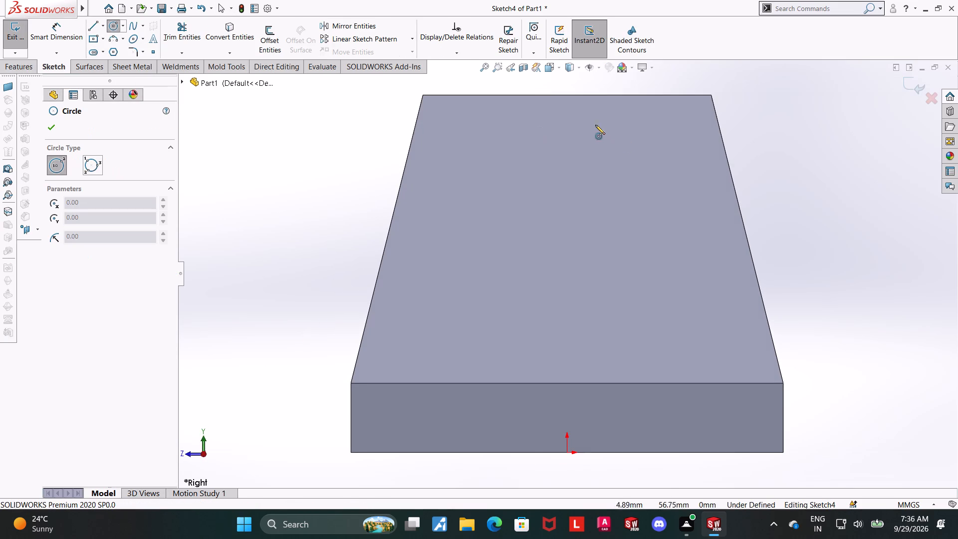
{"action": "scroll", "coordinate": [587, 124], "scroll_direction": "up", "scroll_amount": 3}
{"action": "scroll", "coordinate": [598, 156], "scroll_direction": "down", "scroll_amount": 2}
{"action": "left_click", "coordinate": [550, 272]}
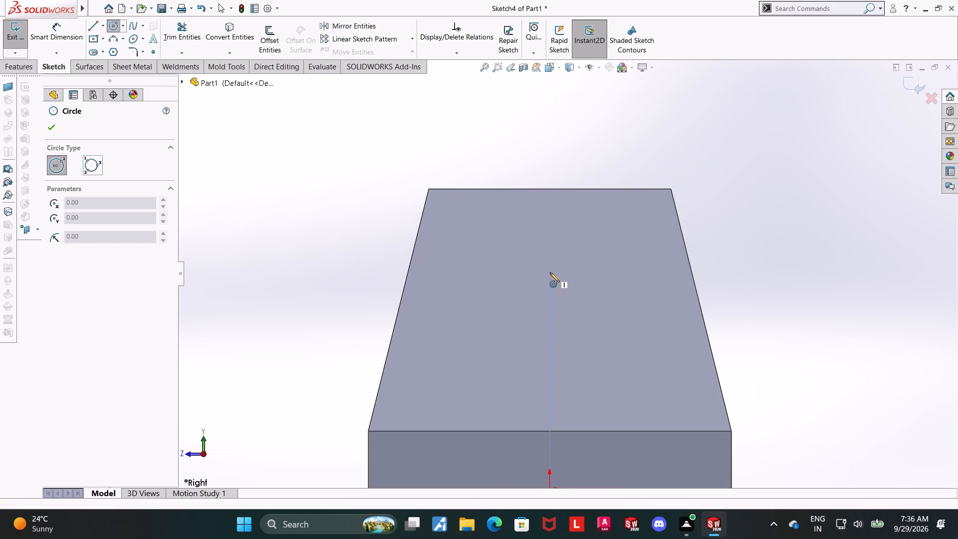
{"action": "left_click", "coordinate": [633, 228]}
{"action": "key", "text": "Escape"}
Dimension the circle's diameter to 18 mm.
{"action": "left_click", "coordinate": [46, 31]}
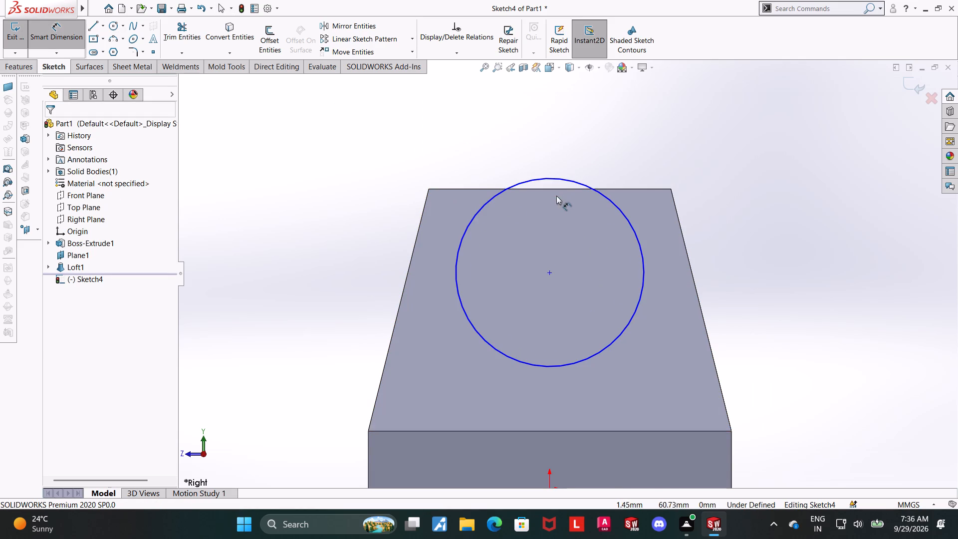
{"action": "left_click", "coordinate": [460, 246]}
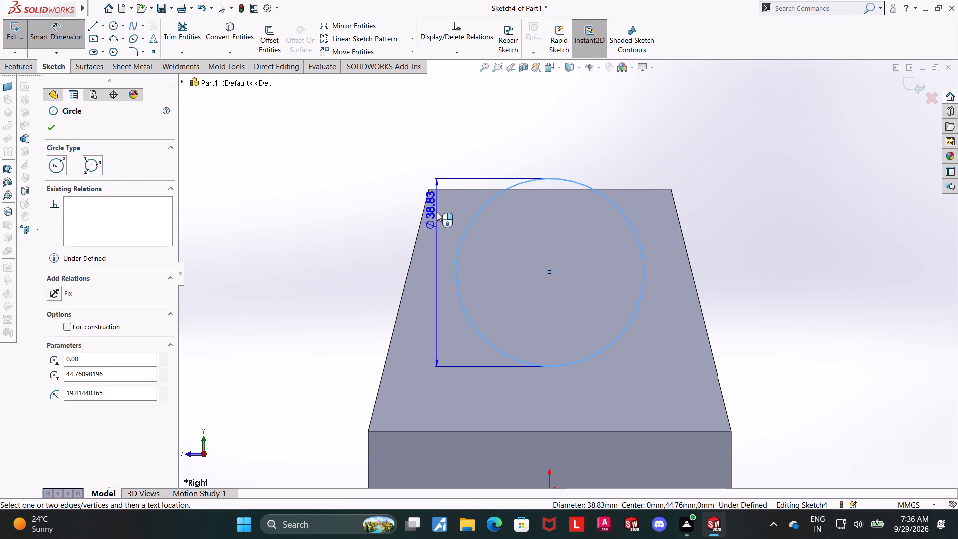
{"action": "left_click", "coordinate": [437, 212]}
{"action": "type", "text": "18"}
{"action": "key", "text": "Return"}
{"action": "key", "text": "Escape"}
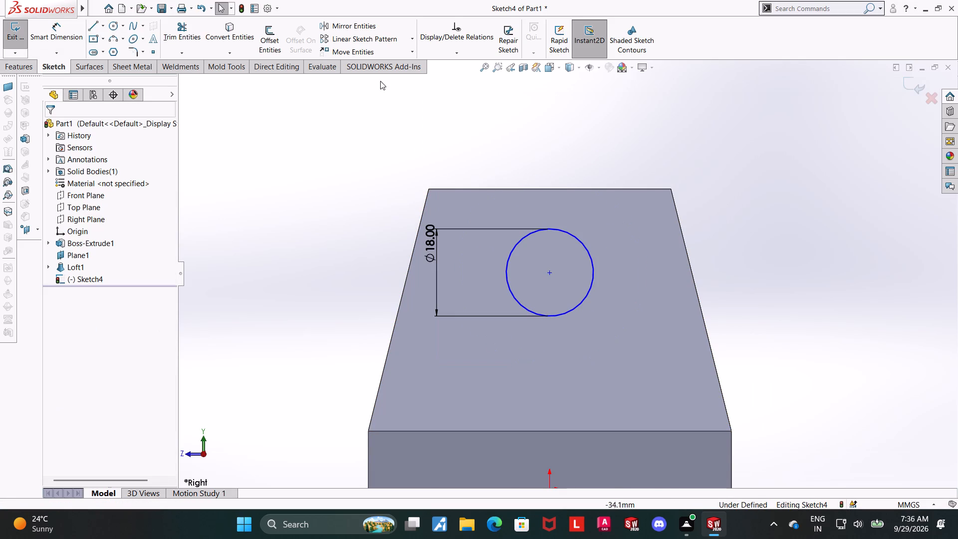
Dimension the circle's centre 25 mm above the base plate's top edge.
{"action": "left_click", "coordinate": [47, 45]}
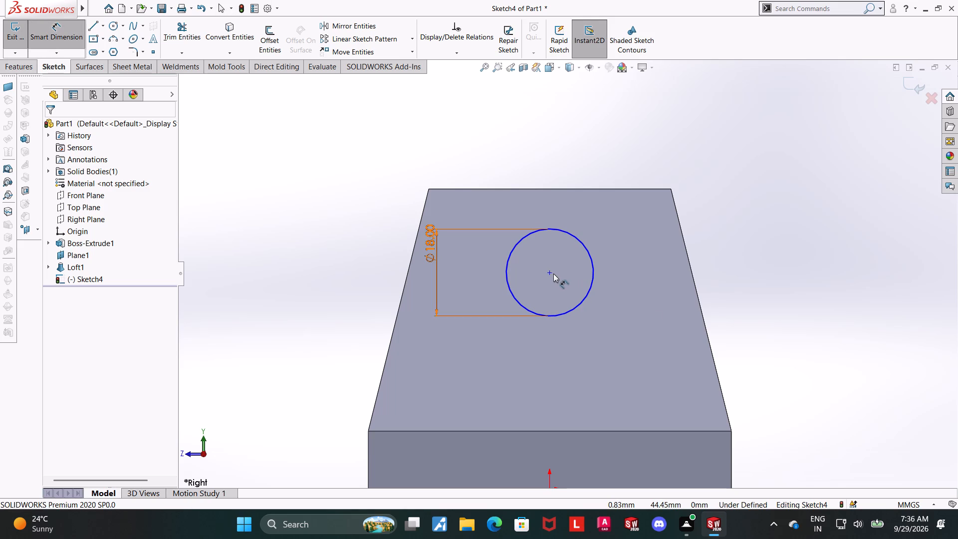
{"action": "left_click", "coordinate": [551, 272]}
{"action": "scroll", "coordinate": [551, 274], "scroll_direction": "up", "scroll_amount": 2}
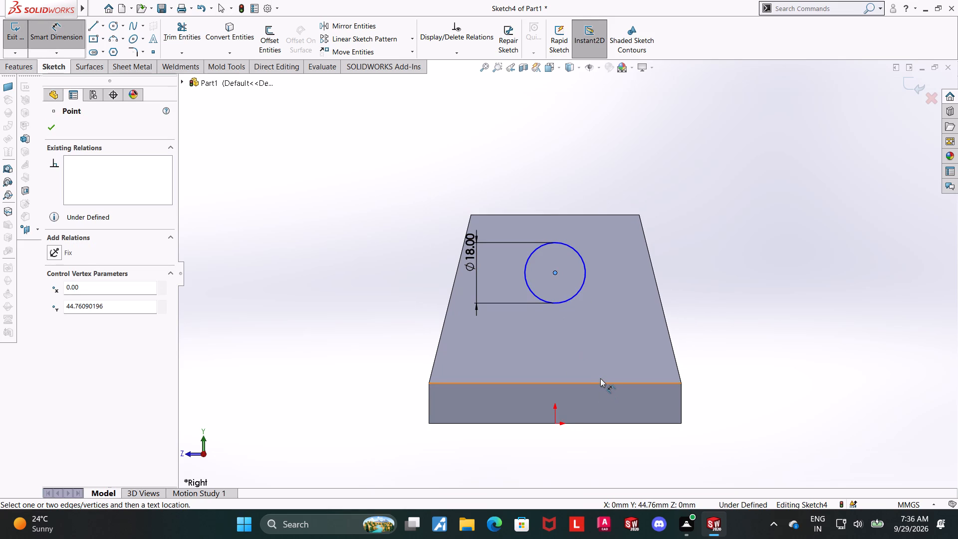
{"action": "left_click", "coordinate": [601, 382]}
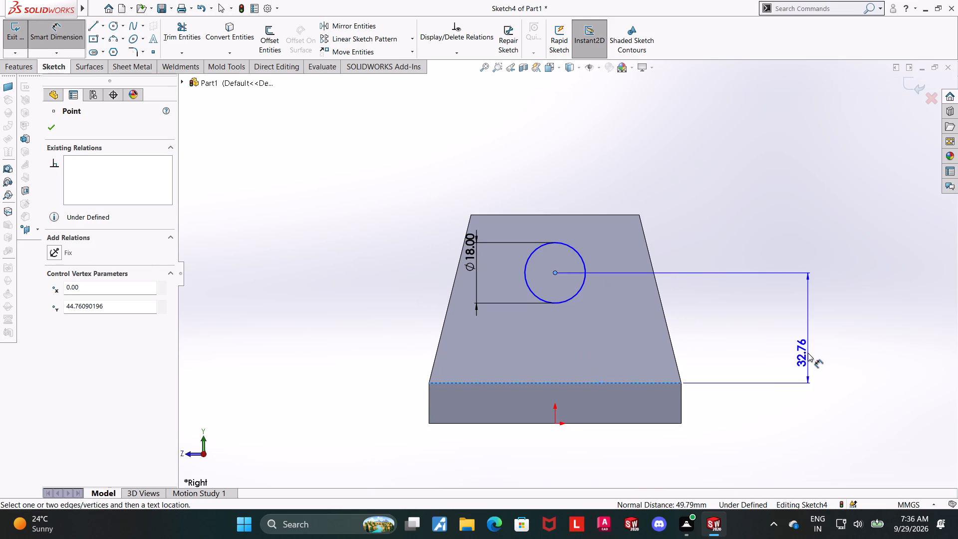
{"action": "left_click", "coordinate": [808, 353]}
{"action": "type", "text": "25"}
{"action": "key", "text": "Return"}
{"action": "key", "text": "Escape"}
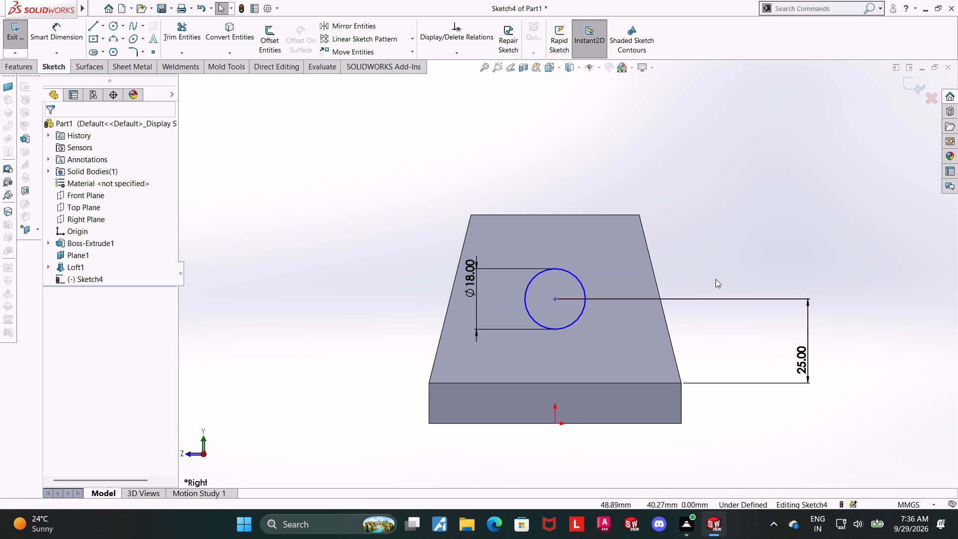
Set the circle's diameter to 36 mm.
{"action": "double_click", "coordinate": [476, 284]}
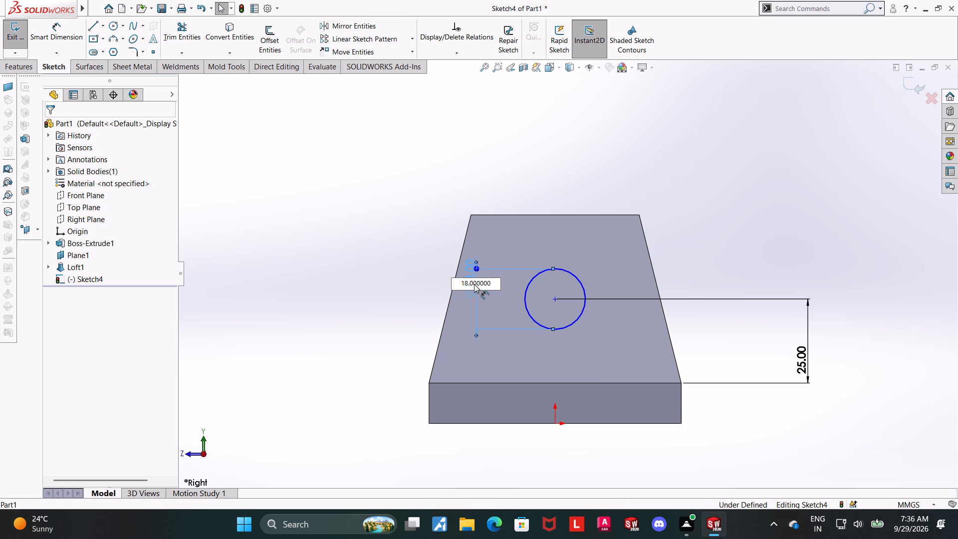
{"action": "type", "text": "36"}
{"action": "key", "text": "Return"}
{"action": "double_click", "coordinate": [472, 283]}
{"action": "left_click_drag", "start_coordinate": [490, 283], "coordinate": [350, 273]}
{"action": "type", "text": "36"}
{"action": "key", "text": "Return"}
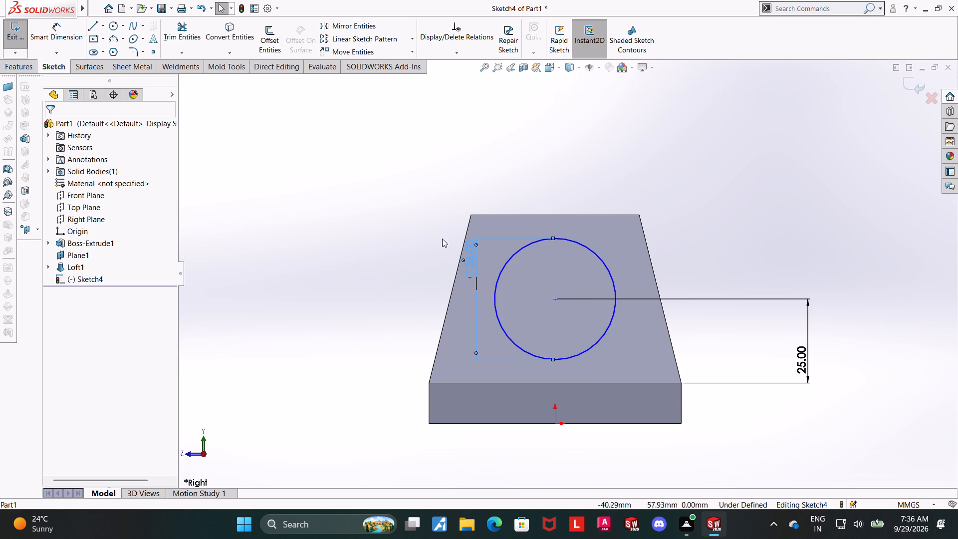
{"action": "key", "text": "Escape"}
Draw vertical lines from both side quadrants of the circle down to the plate's top edge, joined by a horizontal line along it.
{"action": "scroll", "coordinate": [653, 350], "scroll_direction": "down", "scroll_amount": 1}
{"action": "left_click", "coordinate": [94, 28]}
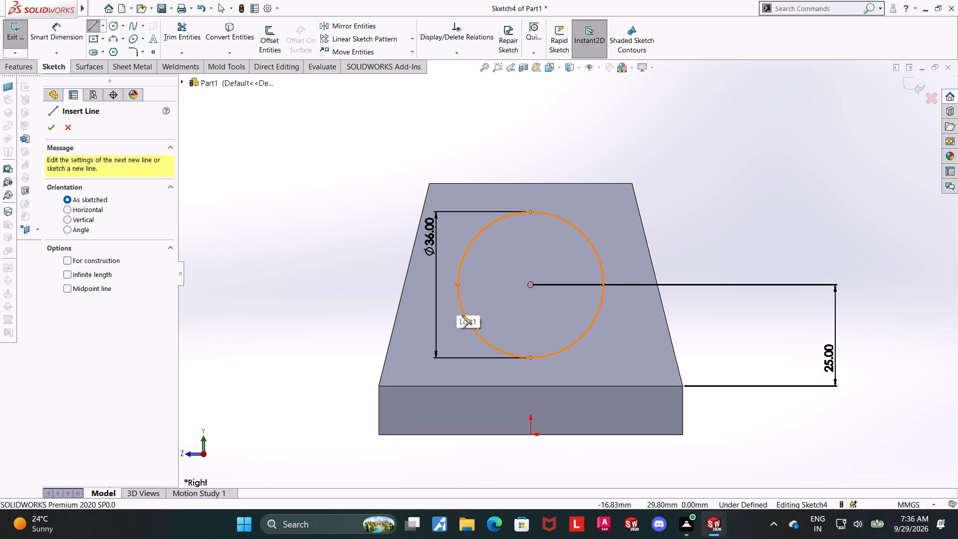
{"action": "left_click", "coordinate": [458, 284]}
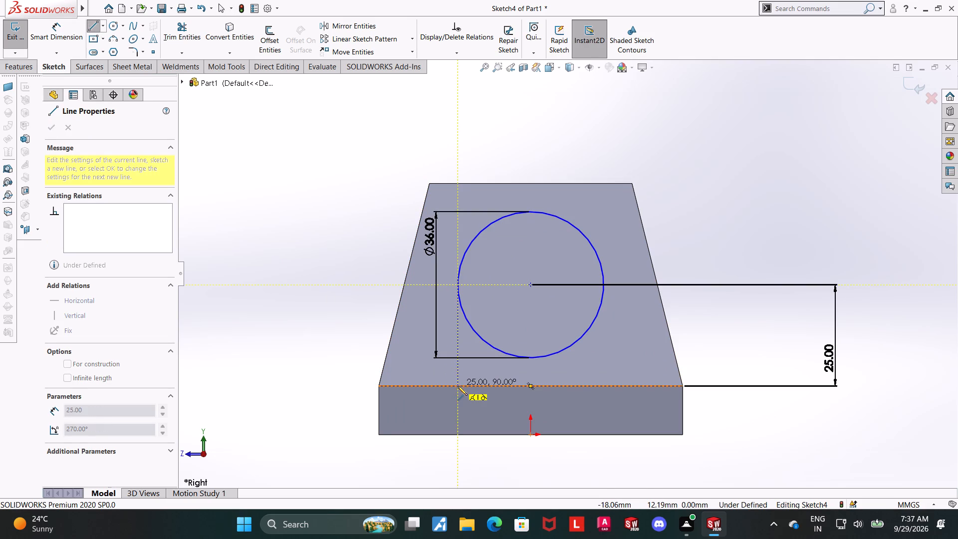
{"action": "left_click", "coordinate": [458, 386]}
{"action": "left_click", "coordinate": [606, 386]}
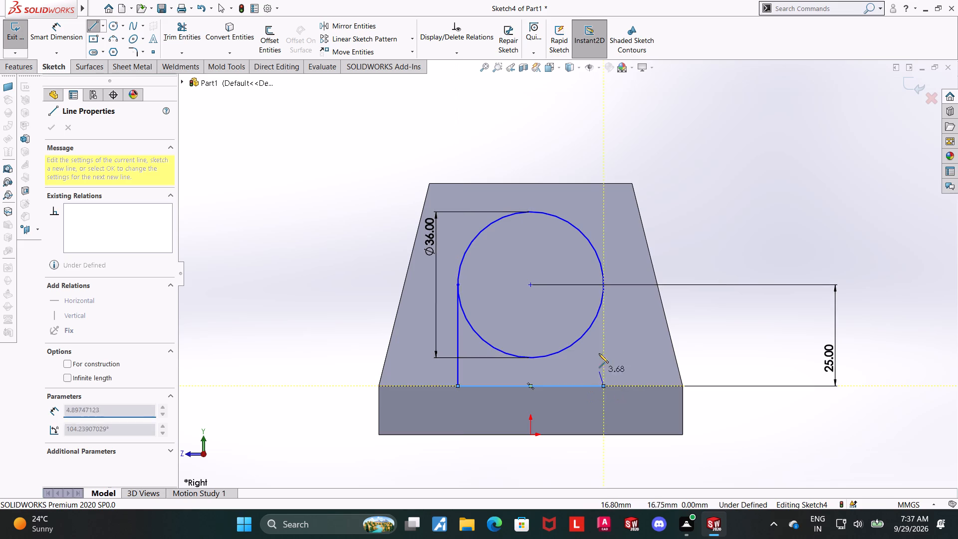
{"action": "left_click", "coordinate": [605, 283]}
{"action": "key", "text": "Escape"}
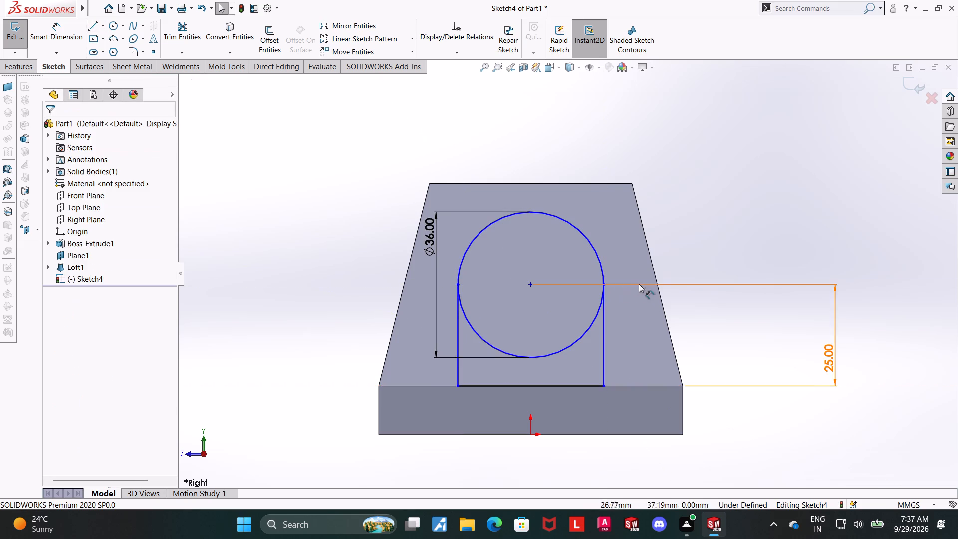
{"action": "key", "text": "Escape"}
Trim away the circle's lower half to leave an arch-shaped profile.
{"action": "left_click", "coordinate": [167, 33]}
{"action": "left_click_drag", "start_coordinate": [543, 328], "coordinate": [519, 371]}
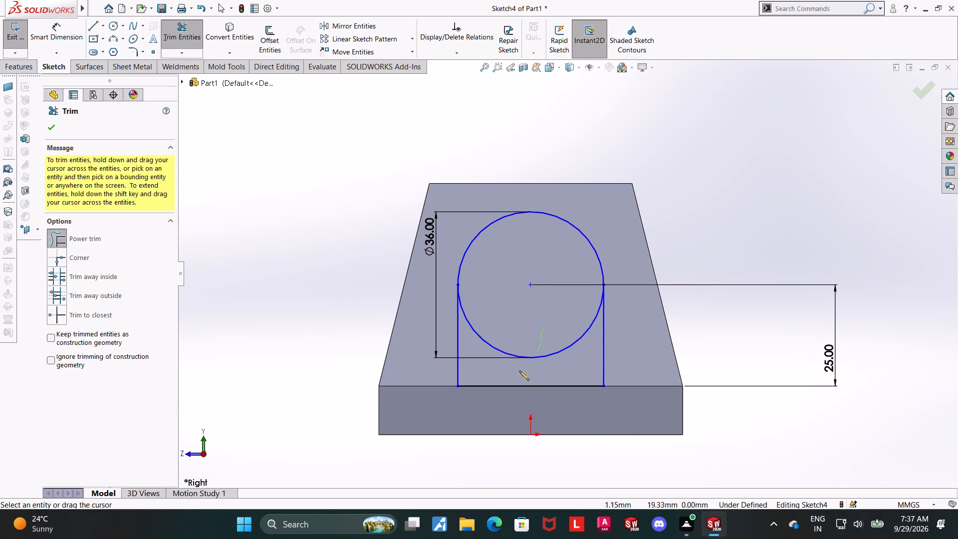
{"action": "left_click_drag", "start_coordinate": [519, 371], "coordinate": [515, 374]}
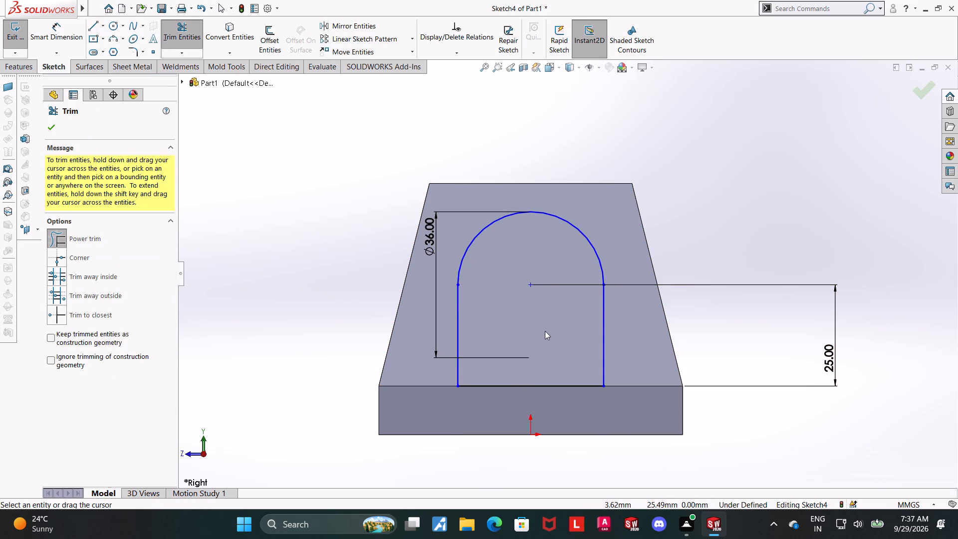
{"action": "key", "text": "Escape"}
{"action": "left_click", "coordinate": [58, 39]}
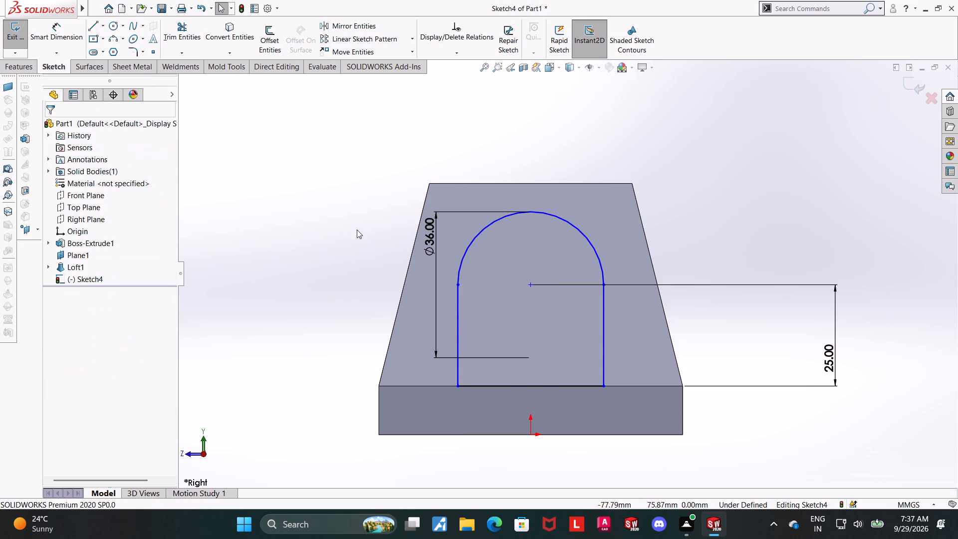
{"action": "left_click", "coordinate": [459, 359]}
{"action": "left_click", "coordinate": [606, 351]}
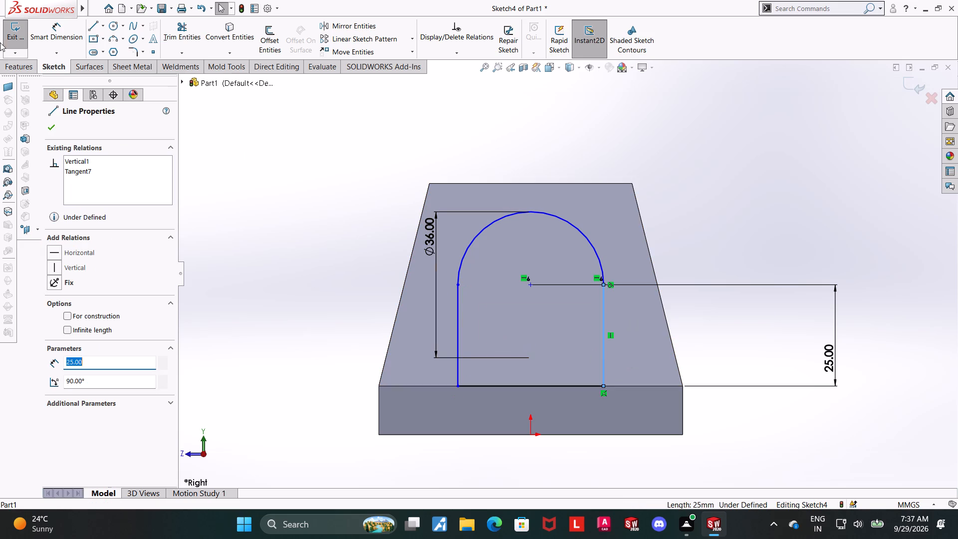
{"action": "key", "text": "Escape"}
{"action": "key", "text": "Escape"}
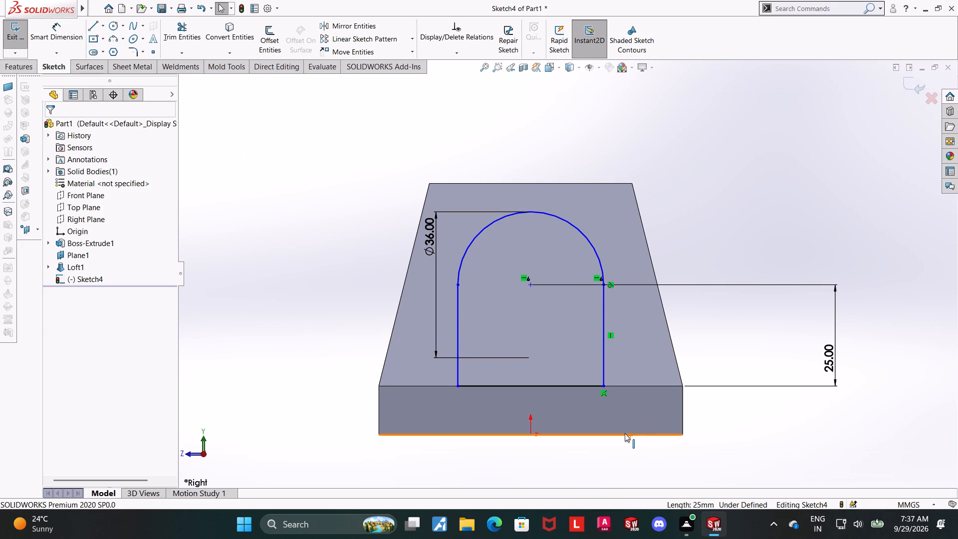
Add a vertical relation between the midpoint of the arch profile's bottom line and the origin.
{"action": "left_click", "coordinate": [531, 386]}
{"action": "left_click", "coordinate": [531, 434], "text": "ctrl"}
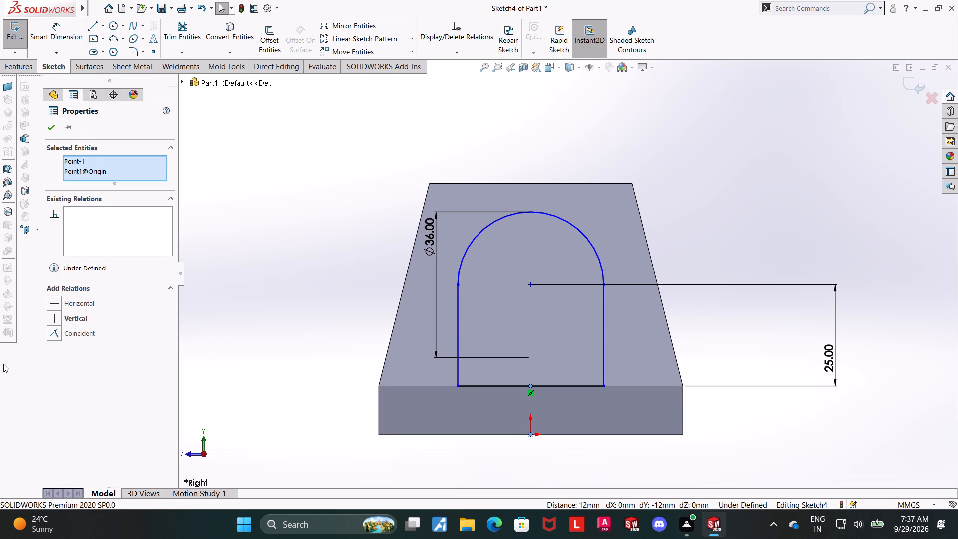
{"action": "left_click", "coordinate": [57, 321]}
{"action": "key", "text": "Escape"}
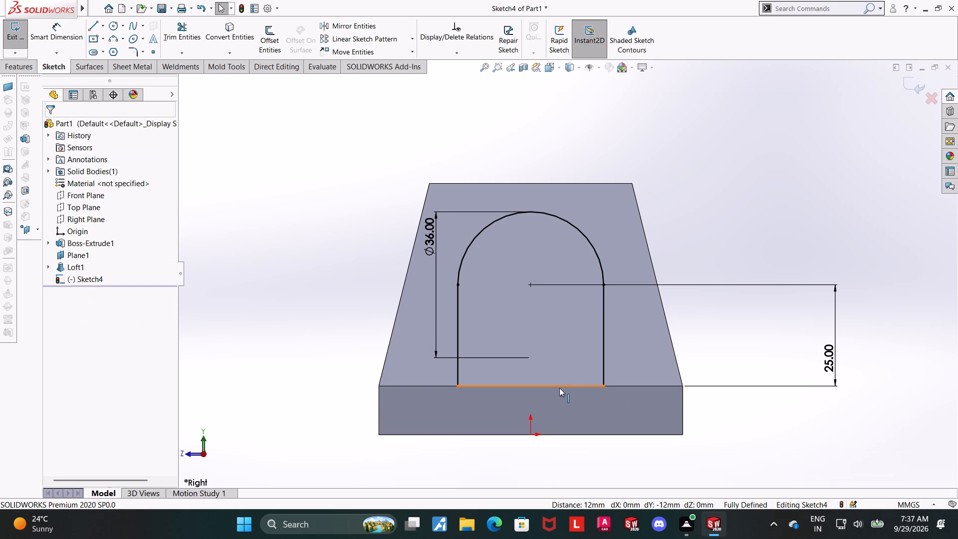
Make the arch profile's bottom line collinear with the base plate's top edge.
{"action": "left_click", "coordinate": [561, 387]}
{"action": "left_click", "coordinate": [643, 387], "text": "ctrl"}
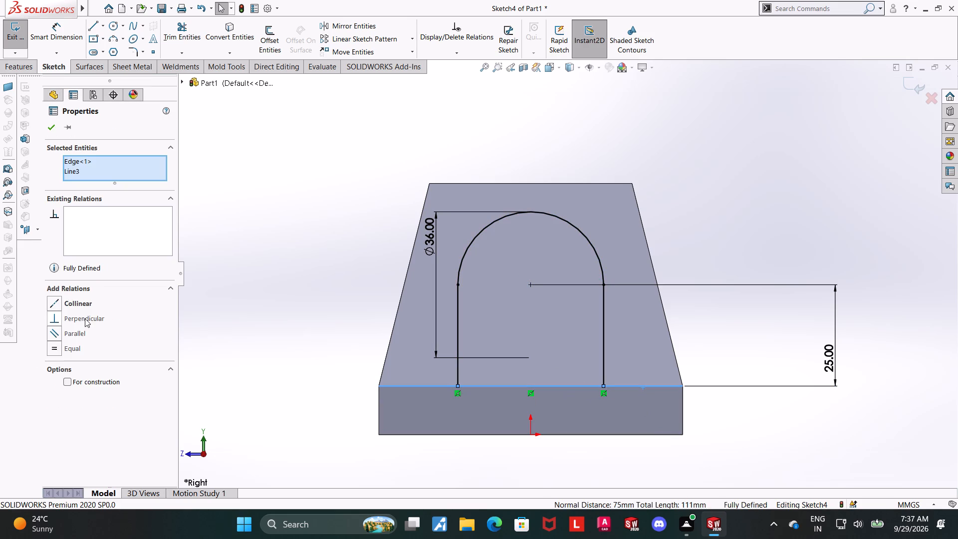
{"action": "left_click", "coordinate": [55, 302]}
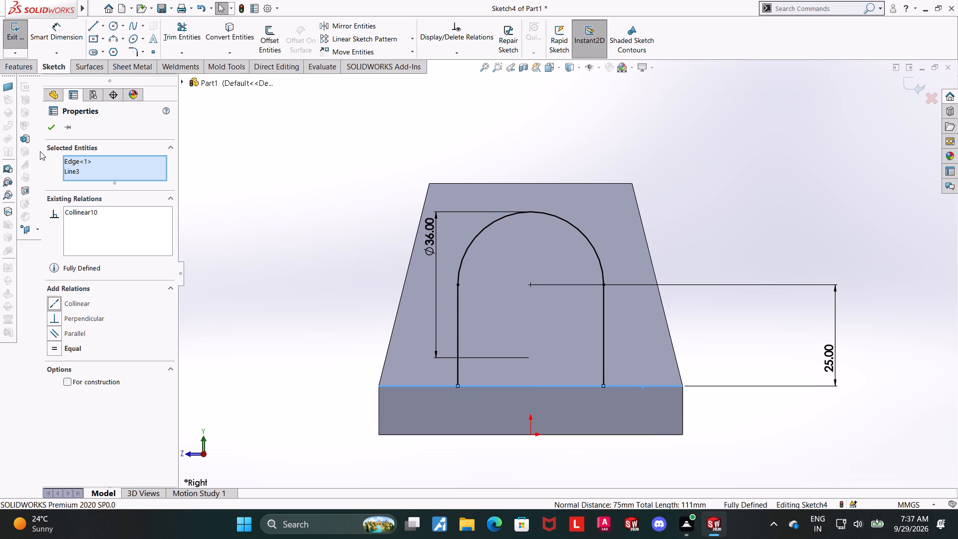
{"action": "left_click", "coordinate": [52, 129]}
{"action": "key", "text": "Escape"}
{"action": "key", "text": "Escape"}
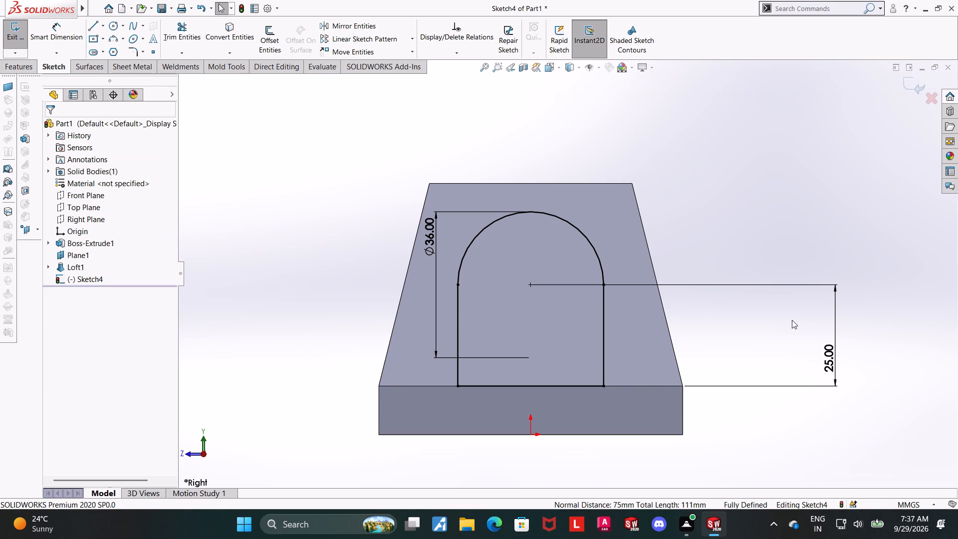
{"action": "key", "text": "Escape"}
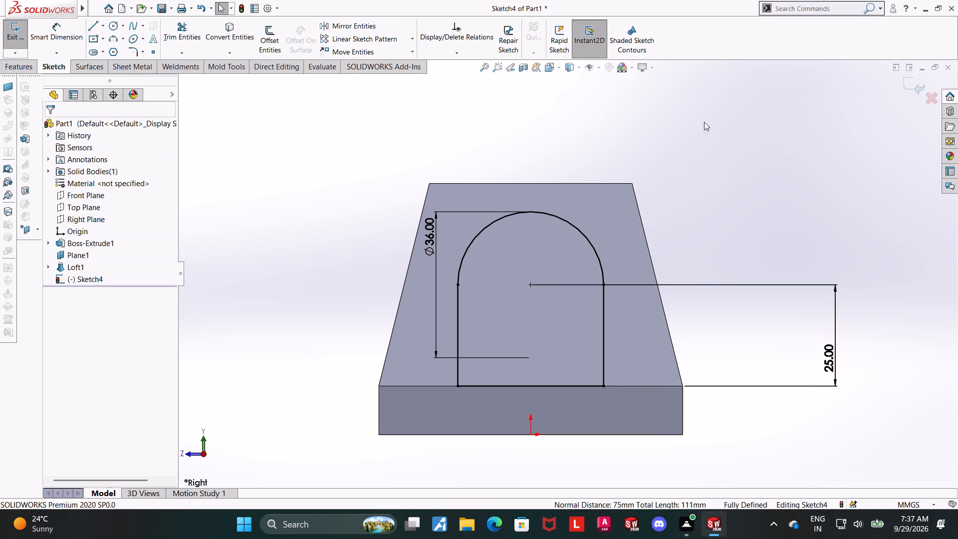
Exit the arch profile sketch, keeping its geometry.
{"action": "middle_click_drag", "start_coordinate": [703, 133], "coordinate": [661, 145]}
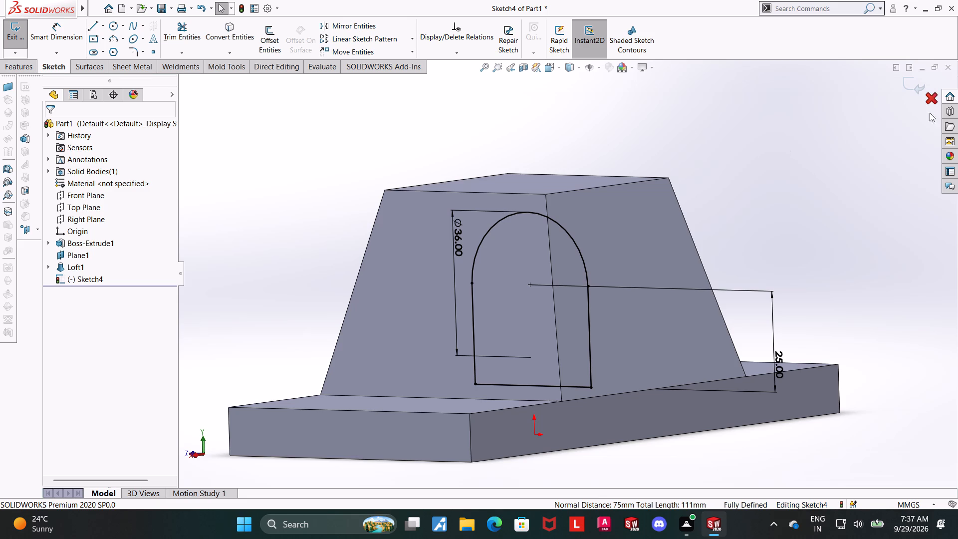
{"action": "left_click", "coordinate": [908, 87]}
{"action": "middle_click_drag", "start_coordinate": [788, 166], "coordinate": [809, 236]}
{"action": "scroll", "coordinate": [791, 233], "scroll_direction": "up", "scroll_amount": 4}
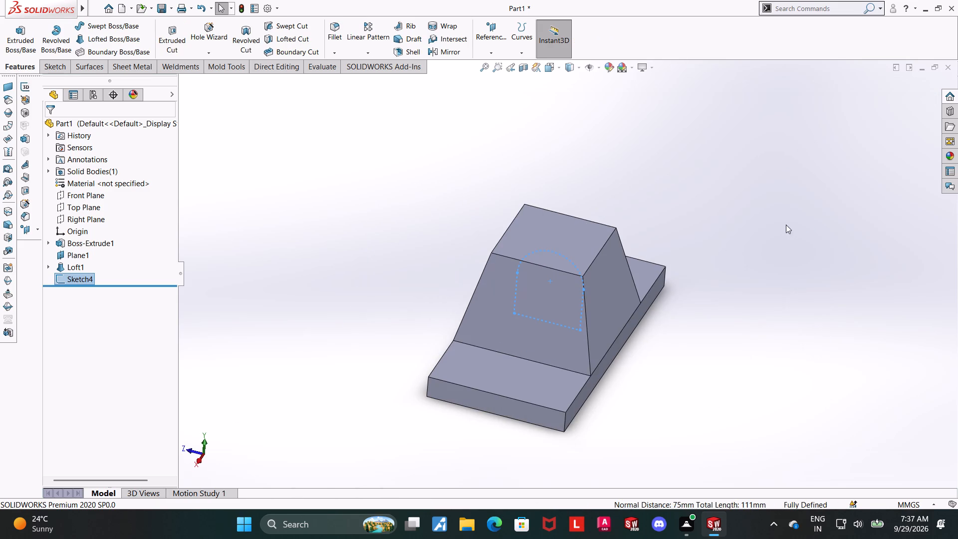
{"action": "middle_click_drag", "start_coordinate": [699, 281], "coordinate": [680, 257]}
{"action": "scroll", "coordinate": [661, 281], "scroll_direction": "down", "scroll_amount": 1}
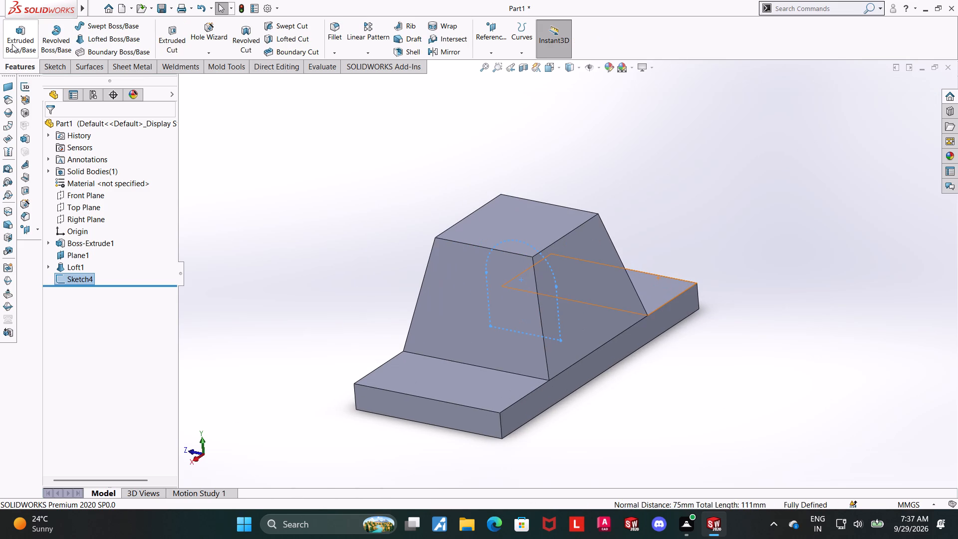
Try extruding the arch profile up to the lofted boss's sloped end face, switching to a Blind depth of 75/2 mm instead.
{"action": "left_click", "coordinate": [19, 43]}
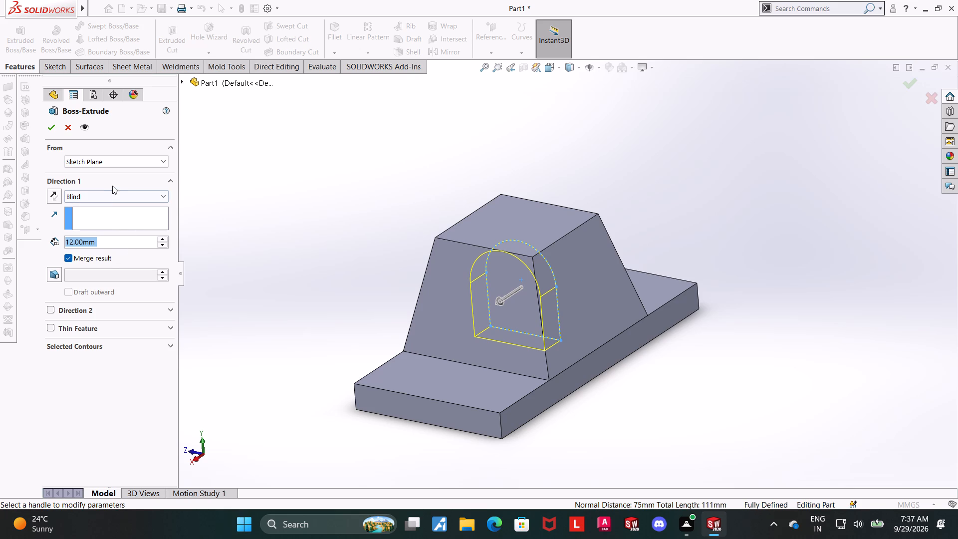
{"action": "left_click", "coordinate": [110, 201]}
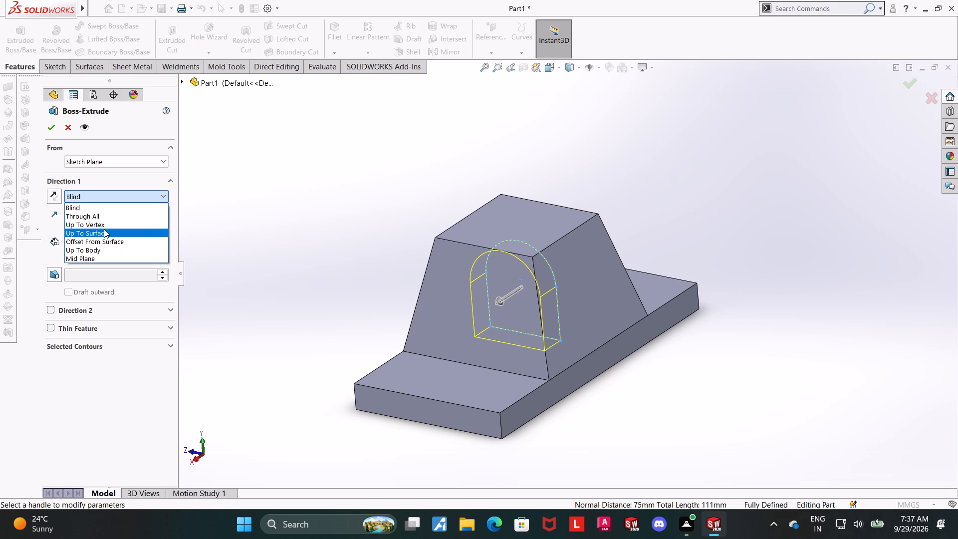
{"action": "left_click", "coordinate": [104, 229]}
{"action": "left_click", "coordinate": [480, 282]}
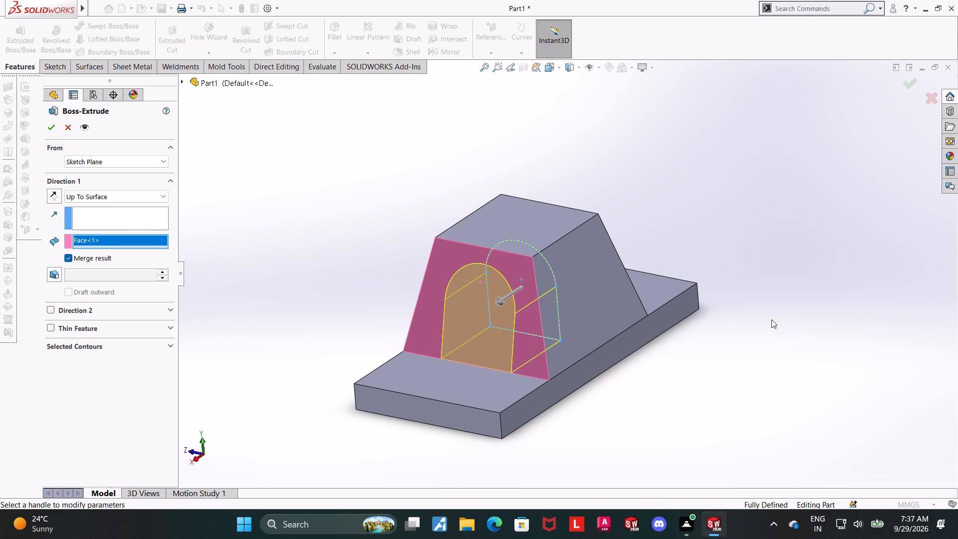
{"action": "left_click", "coordinate": [81, 193]}
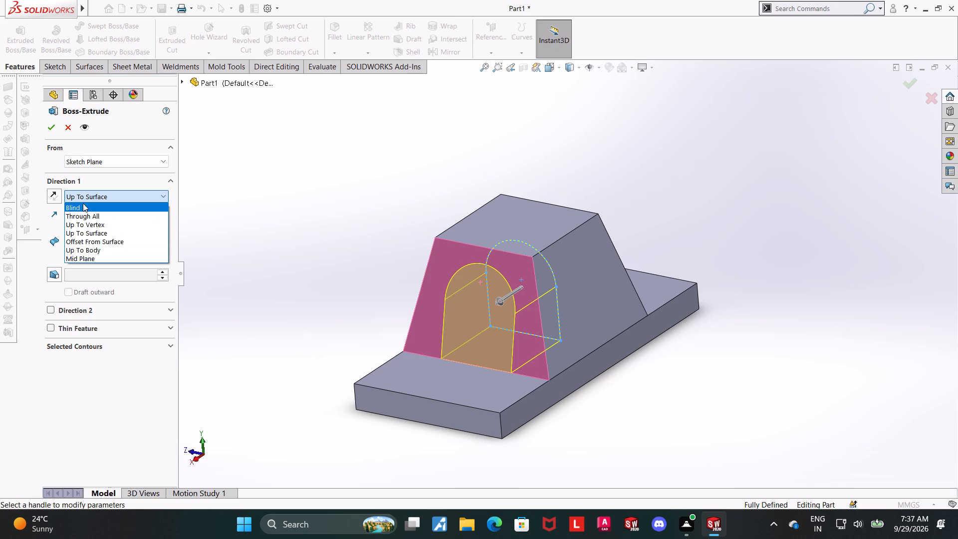
{"action": "left_click", "coordinate": [83, 203]}
{"action": "type", "text": "75"}
{"action": "type", "text": "/2"}
{"action": "key", "text": "Return"}
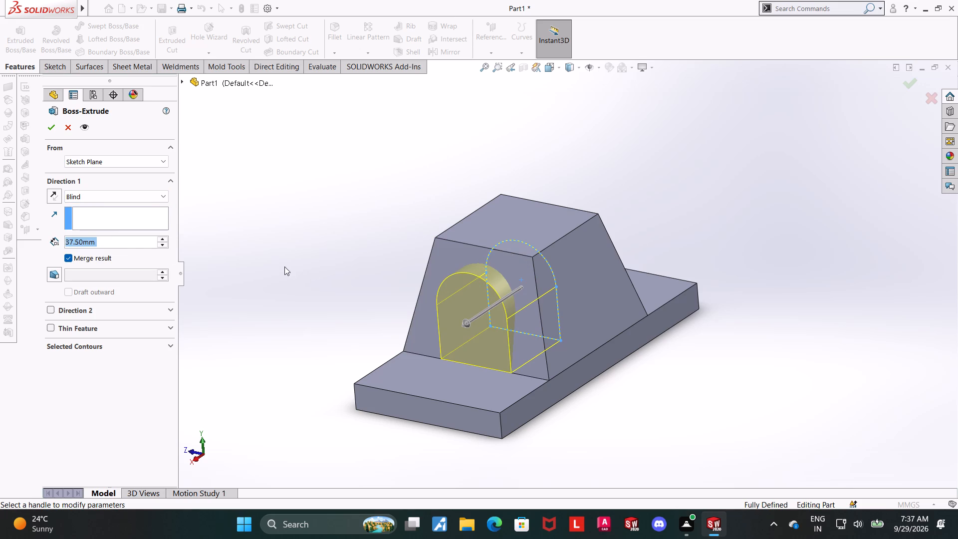
{"action": "left_click", "coordinate": [49, 130]}
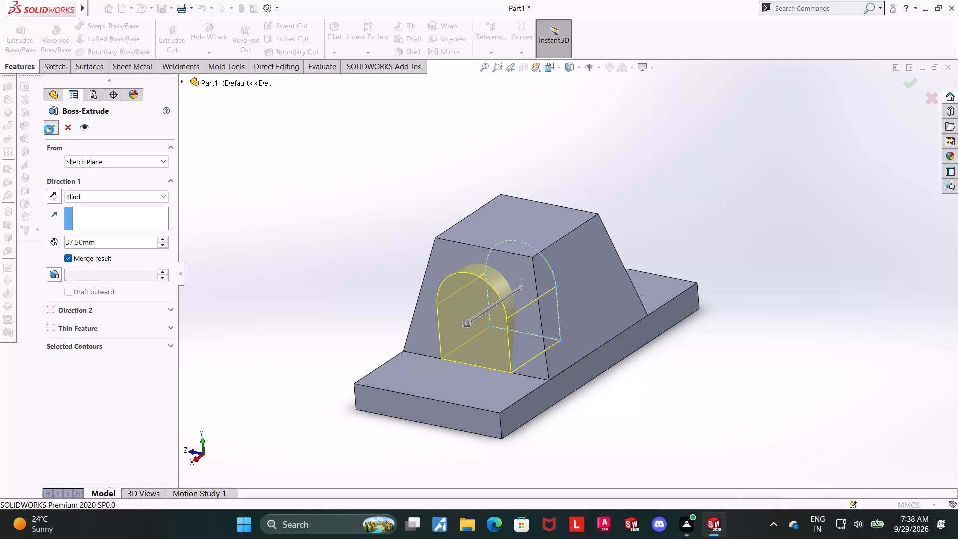
{"action": "left_click", "coordinate": [697, 208]}
Fillet the curved edge where the arch extrusion meets the lofted boss's sloped face with a 6 mm radius.
{"action": "scroll", "coordinate": [697, 208], "scroll_direction": "up", "scroll_amount": 3}
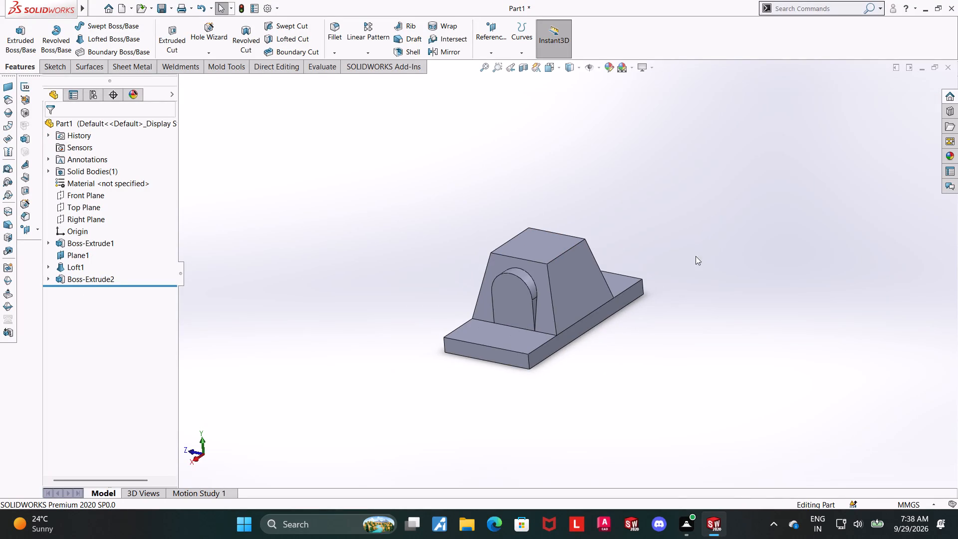
{"action": "scroll", "coordinate": [696, 256], "scroll_direction": "down", "scroll_amount": 2}
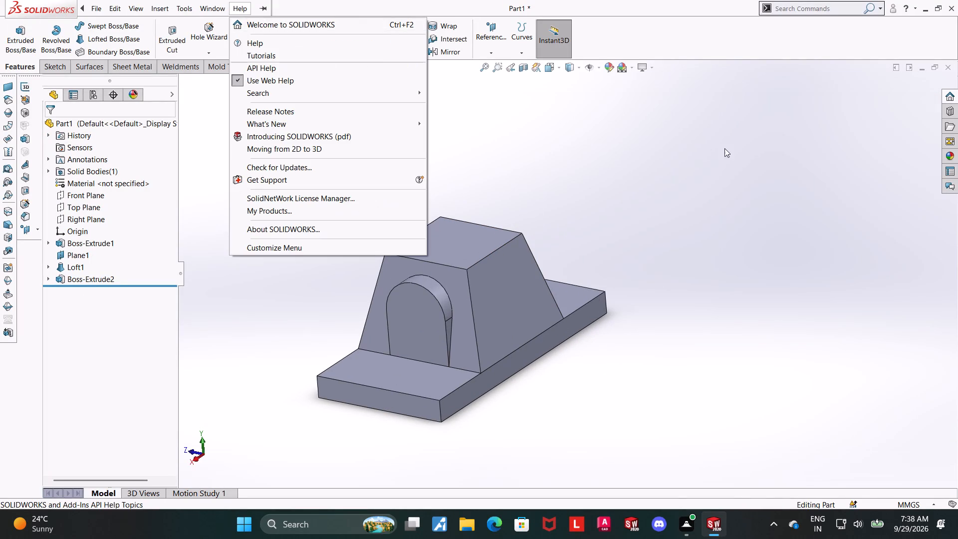
{"action": "left_click", "coordinate": [724, 148]}
{"action": "left_click", "coordinate": [326, 31]}
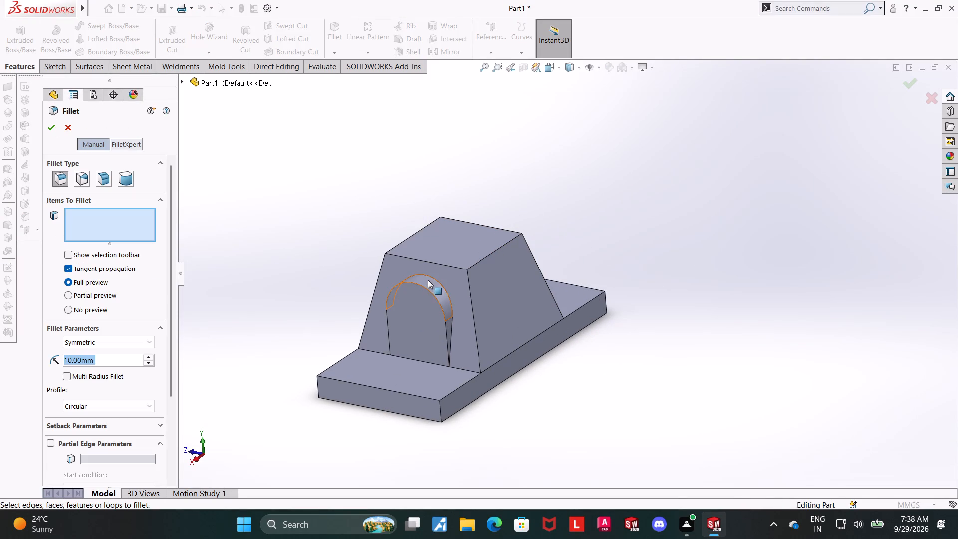
{"action": "left_click", "coordinate": [438, 281]}
{"action": "key", "text": "6"}
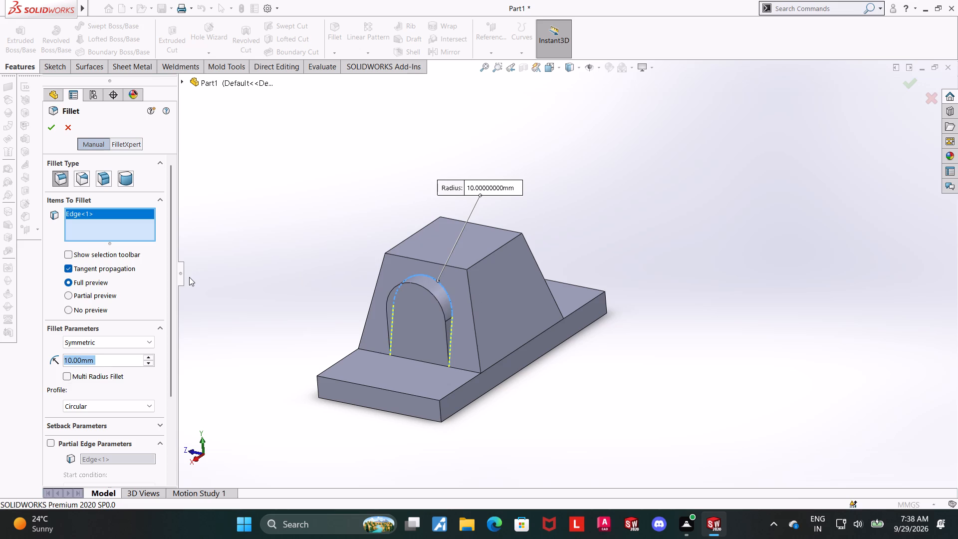
{"action": "key", "text": "Return"}
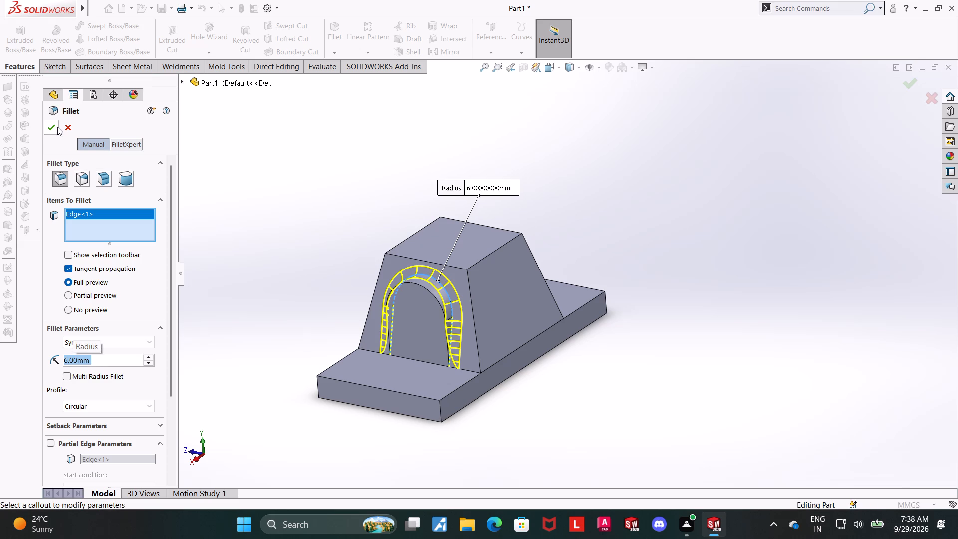
{"action": "left_click", "coordinate": [57, 127]}
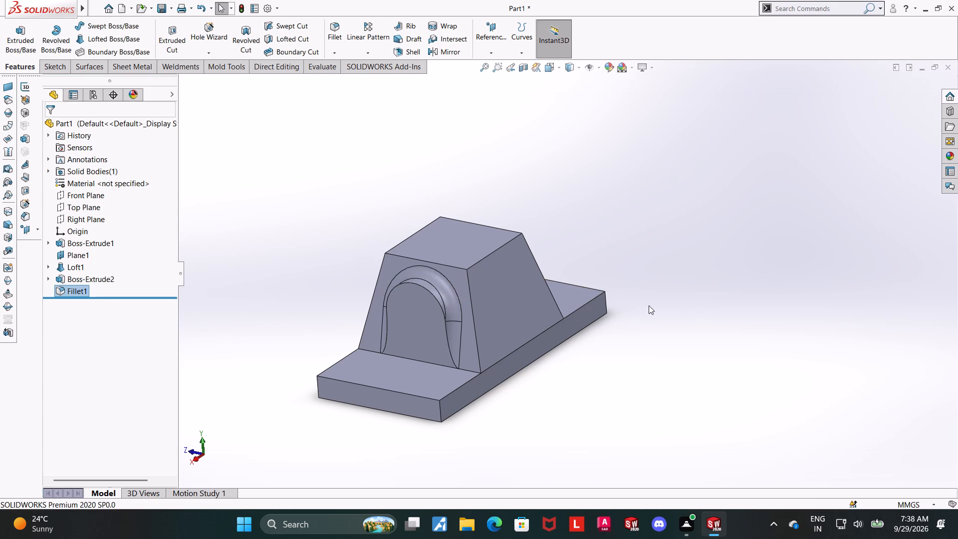
Start a sketch on the lofted boss's top face and draw a circle about 39 mm in diameter centred on the origin.
{"action": "left_click", "coordinate": [451, 245]}
{"action": "left_click", "coordinate": [491, 221]}
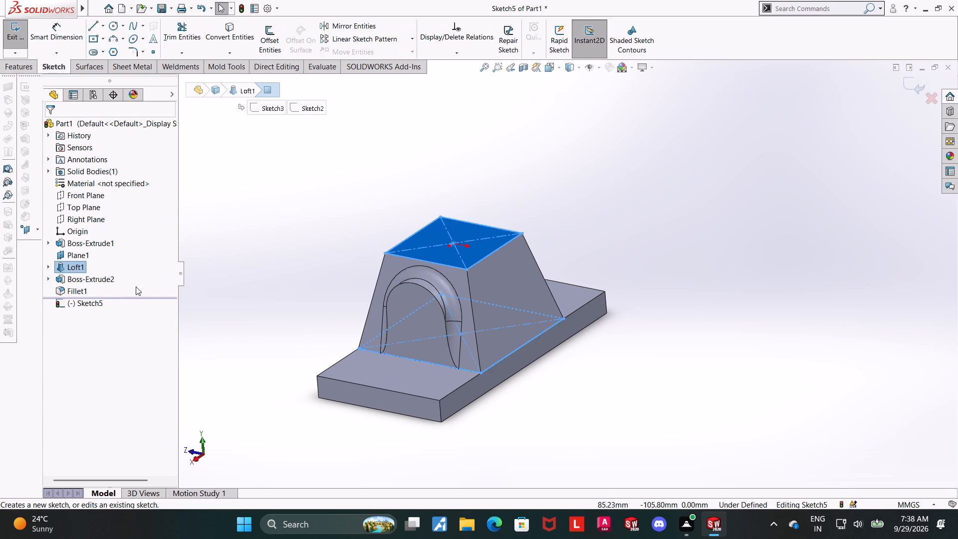
{"action": "left_click", "coordinate": [93, 298]}
{"action": "left_click", "coordinate": [123, 283]}
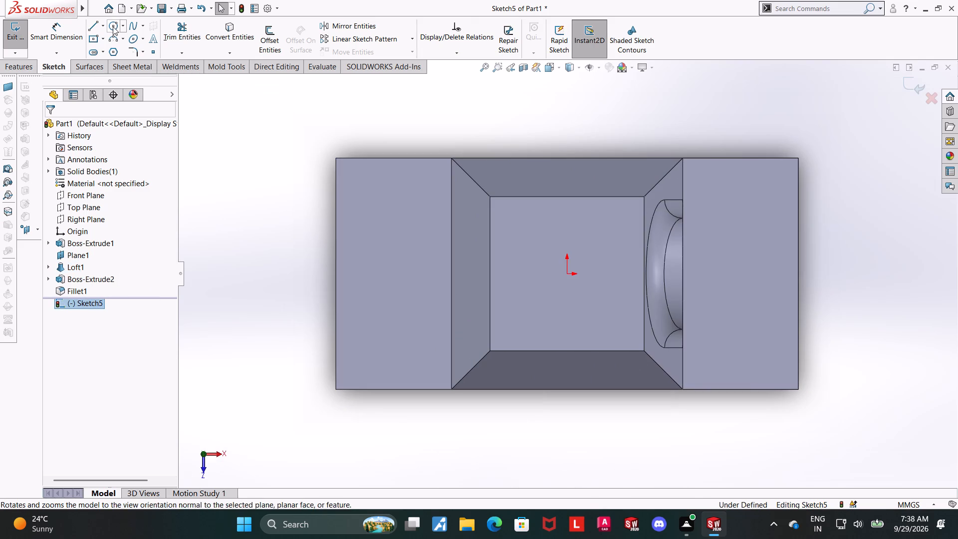
{"action": "left_click", "coordinate": [113, 26]}
{"action": "left_click", "coordinate": [568, 273]}
{"action": "left_click", "coordinate": [603, 226]}
{"action": "key", "text": "Escape"}
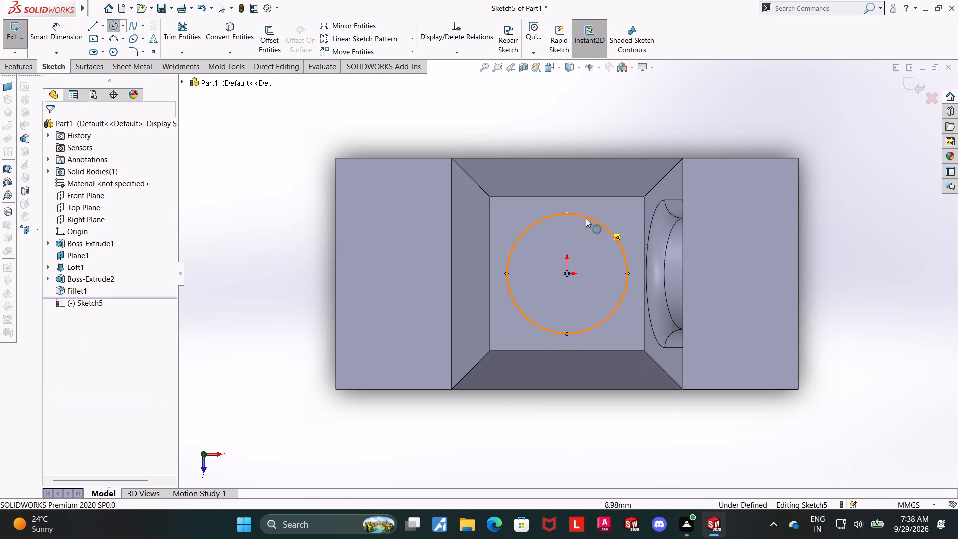
Dimension the circle on the boss's top face to a 36 mm diameter.
{"action": "left_click", "coordinate": [74, 30]}
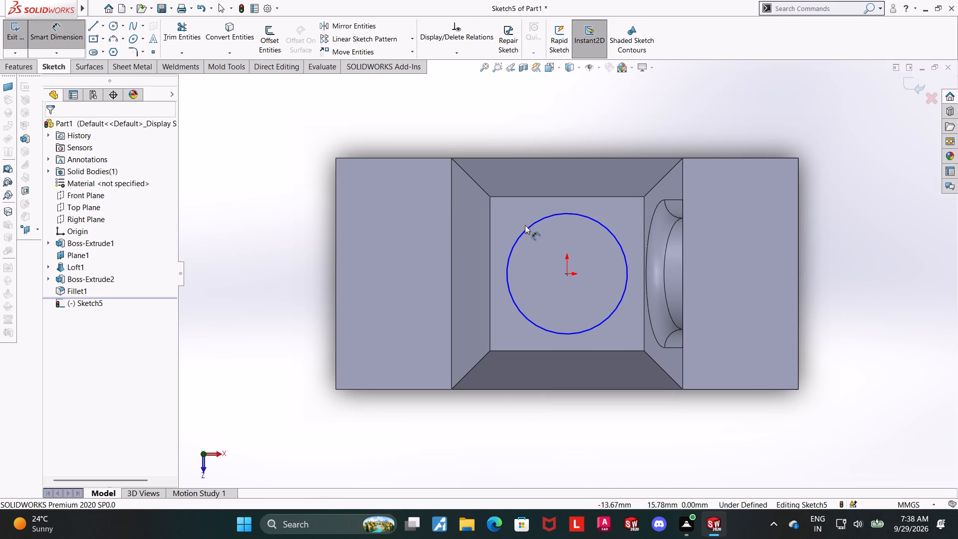
{"action": "left_click", "coordinate": [527, 229]}
{"action": "left_click", "coordinate": [525, 166]}
{"action": "type", "text": "36"}
{"action": "key", "text": "Return"}
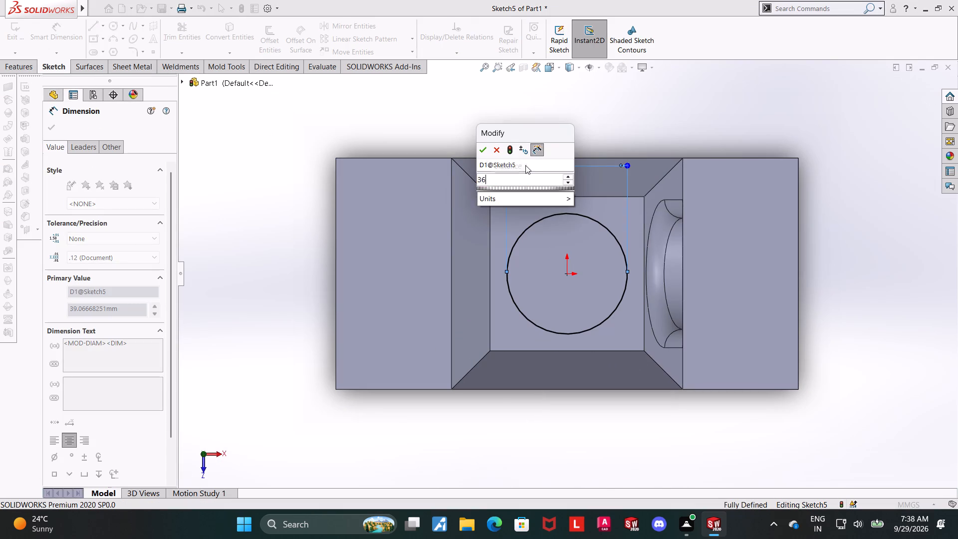
{"action": "key", "text": "Escape"}
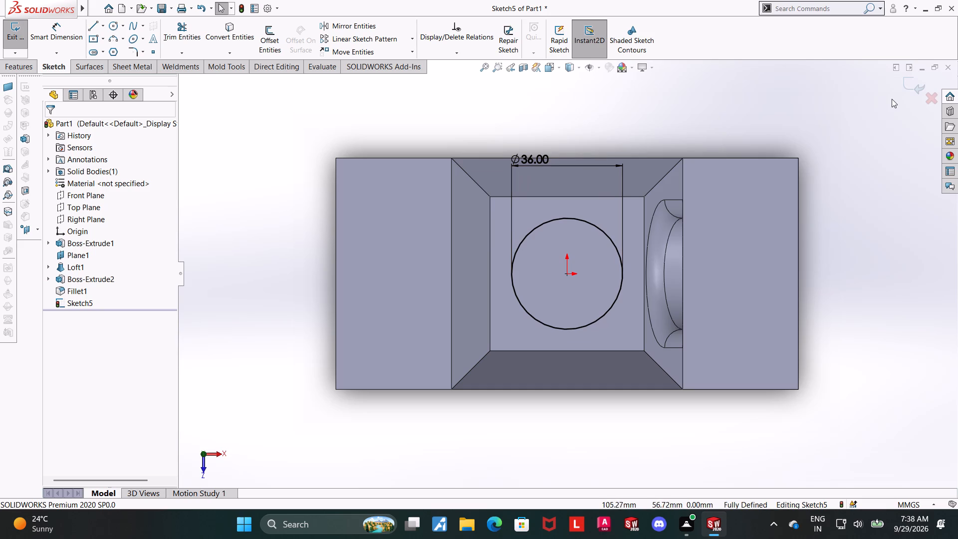
Exit the sketch and cut the 36 mm circle Through All, down through the boss and base plate.
{"action": "left_click", "coordinate": [909, 77]}
{"action": "middle_click_drag", "start_coordinate": [862, 279], "coordinate": [838, 163]}
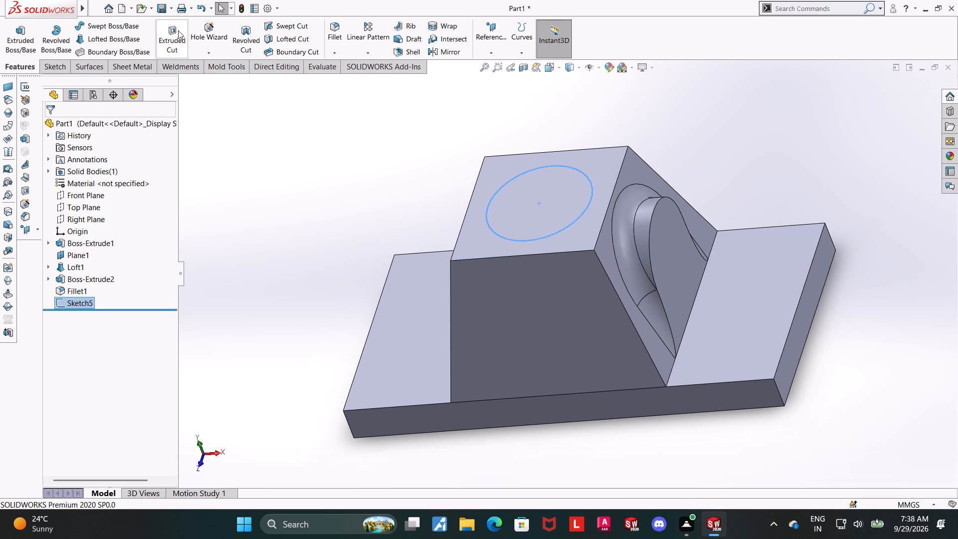
{"action": "left_click", "coordinate": [178, 28]}
{"action": "left_click", "coordinate": [87, 199]}
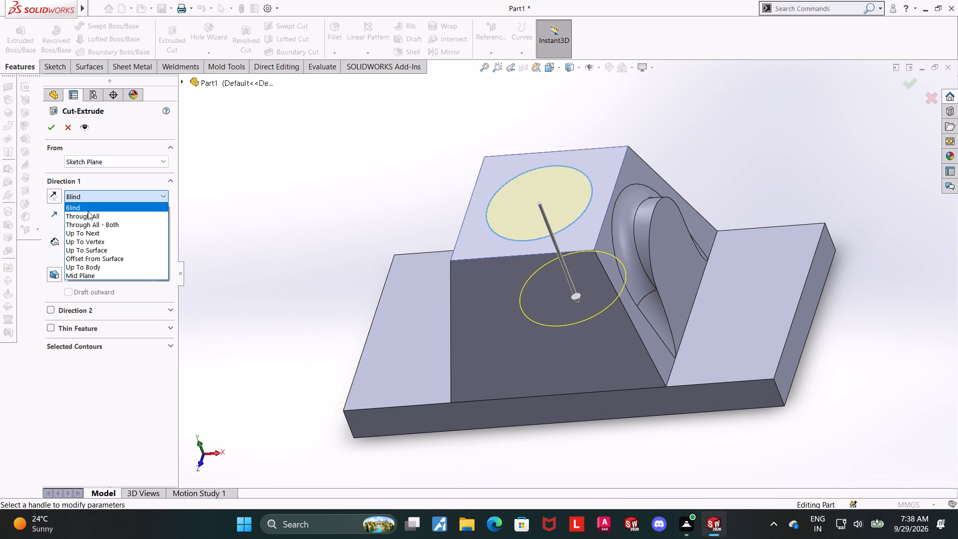
{"action": "left_click", "coordinate": [88, 214]}
{"action": "left_click", "coordinate": [50, 129]}
{"action": "scroll", "coordinate": [520, 226], "scroll_direction": "up", "scroll_amount": 6}
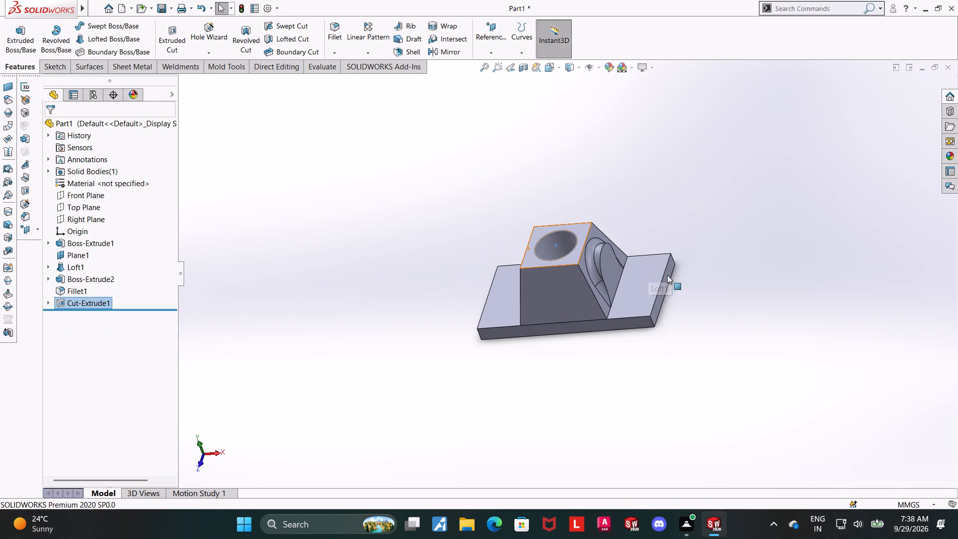
{"action": "left_click", "coordinate": [678, 268]}
Start a sketch on the arch extrusion's front face and draw a circle centred about 39 mm above the origin.
{"action": "scroll", "coordinate": [735, 252], "scroll_direction": "down", "scroll_amount": 3}
{"action": "middle_click_drag", "start_coordinate": [725, 253], "coordinate": [617, 330]}
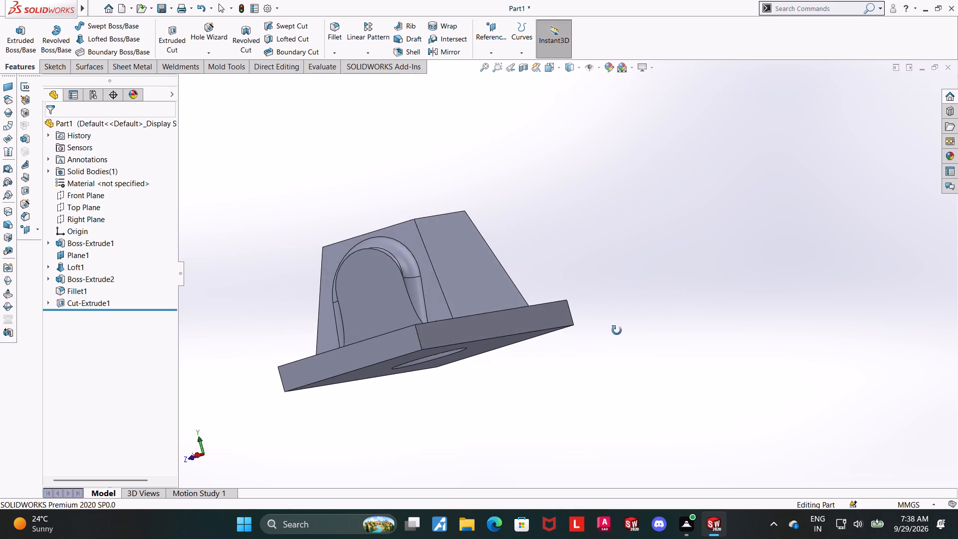
{"action": "middle_click_drag", "start_coordinate": [617, 330], "coordinate": [617, 327]}
{"action": "left_click", "coordinate": [373, 278]}
{"action": "left_click", "coordinate": [418, 248]}
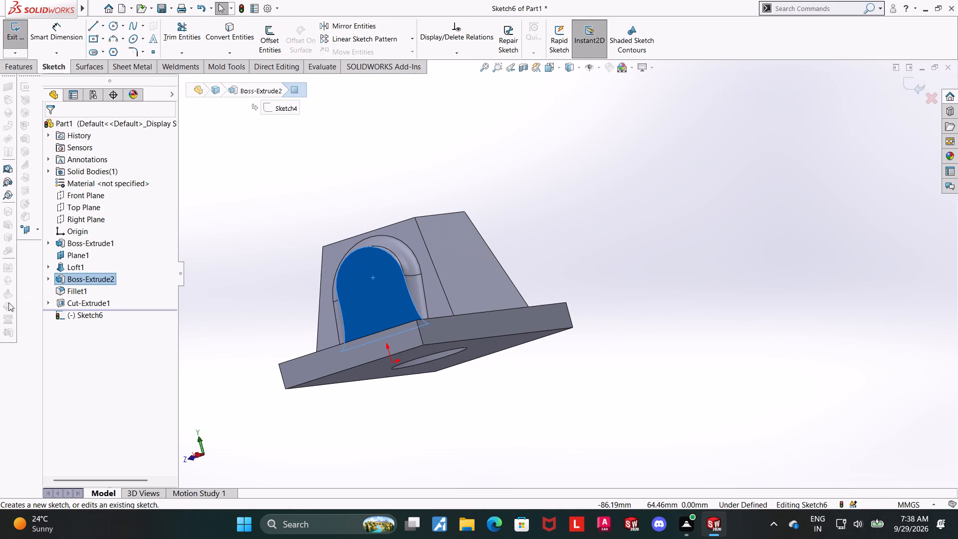
{"action": "left_click", "coordinate": [79, 313]}
{"action": "left_click", "coordinate": [109, 296]}
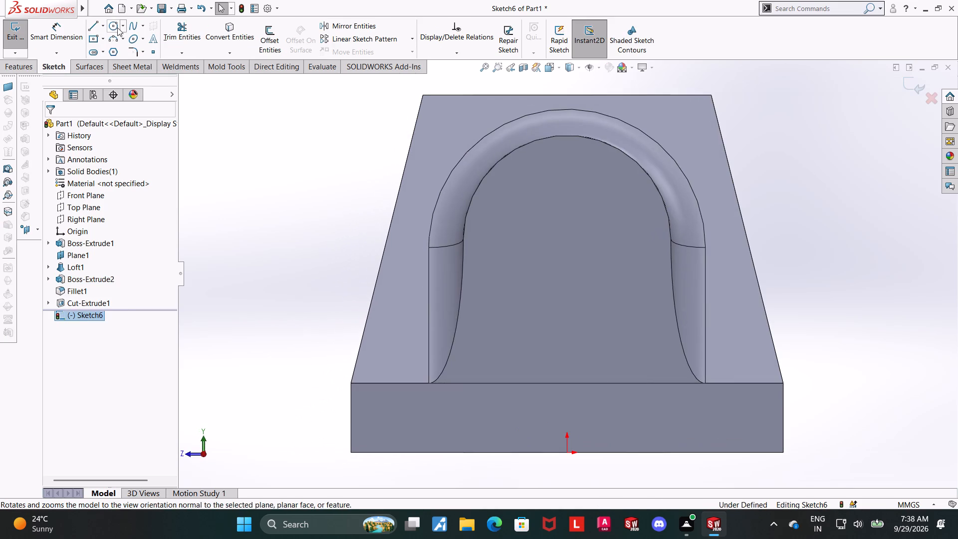
{"action": "left_click", "coordinate": [113, 22]}
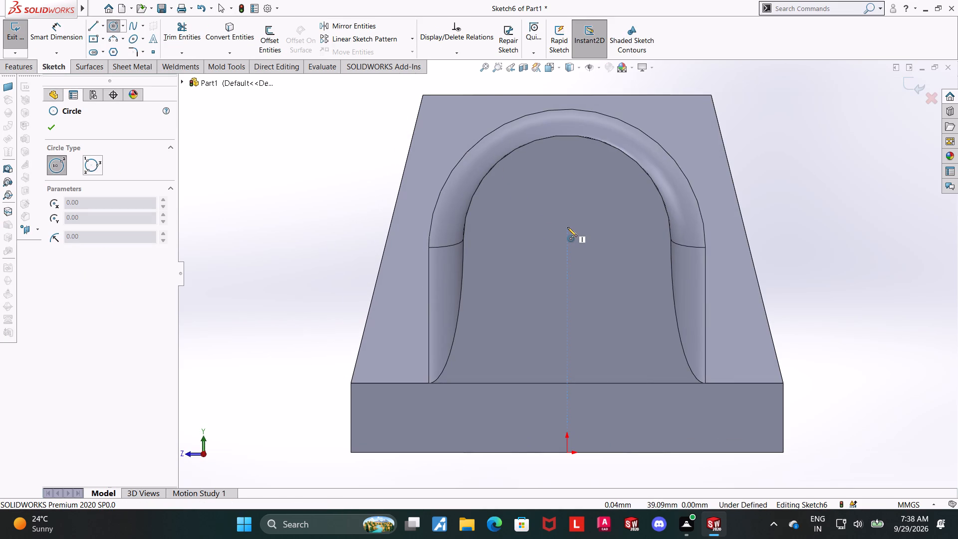
{"action": "left_click", "coordinate": [566, 227]}
{"action": "left_click", "coordinate": [618, 203]}
{"action": "key", "text": "Escape"}
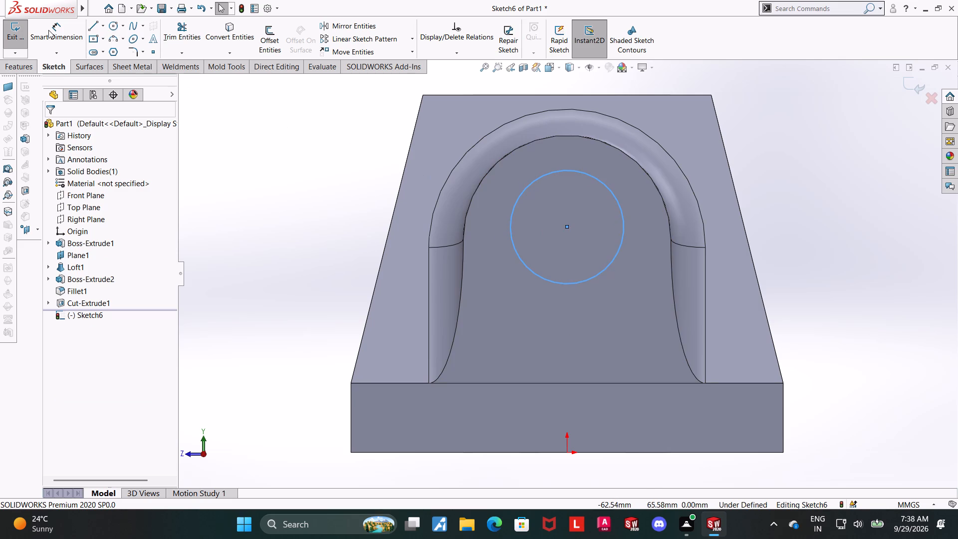
Dimension the circle on the arch face to a 12 mm diameter.
{"action": "left_click", "coordinate": [48, 30]}
{"action": "left_click", "coordinate": [578, 284]}
{"action": "left_click", "coordinate": [590, 309]}
{"action": "type", "text": "12"}
{"action": "key", "text": "Return"}
{"action": "key", "text": "Escape"}
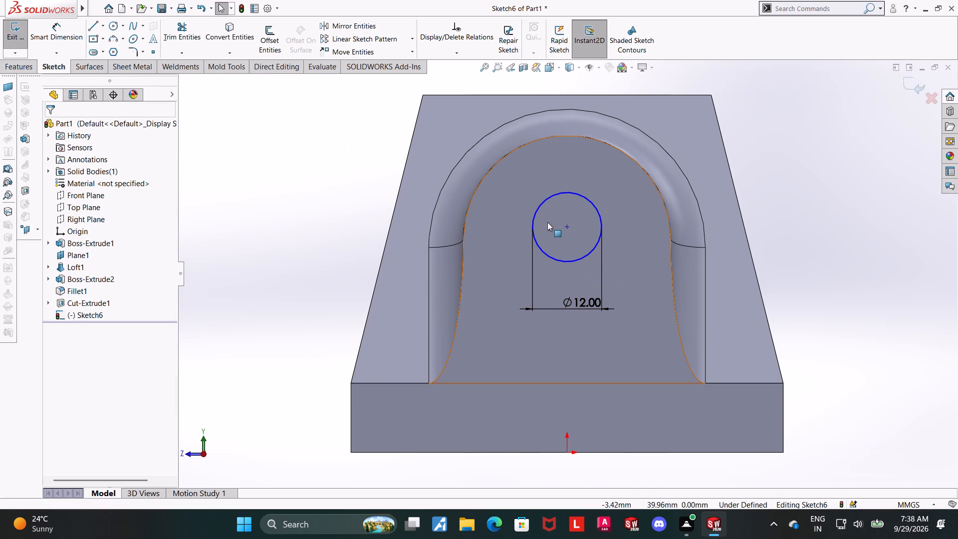
Add a vertical relation between the 12 mm circle's centre and the origin.
{"action": "left_click", "coordinate": [569, 224]}
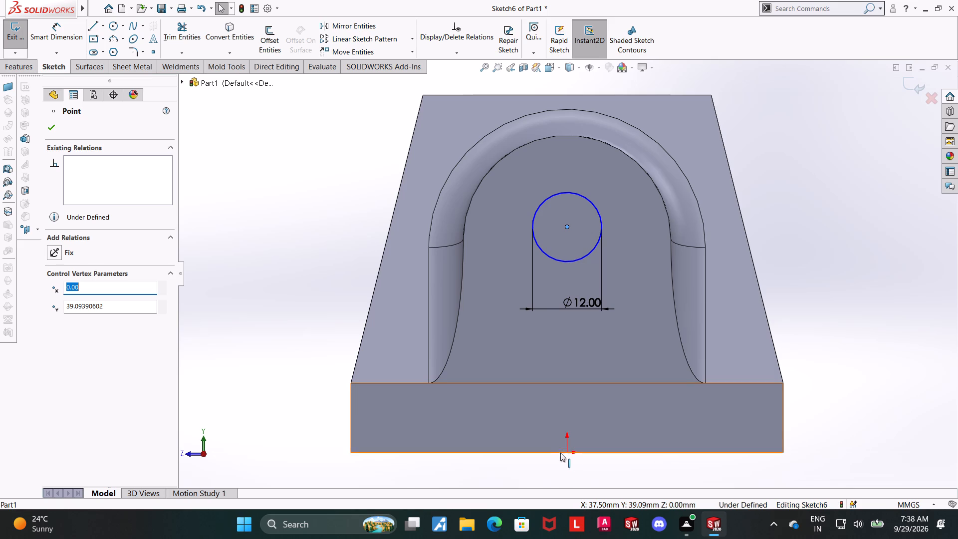
{"action": "left_click", "coordinate": [568, 455], "text": "ctrl"}
{"action": "left_click", "coordinate": [56, 315]}
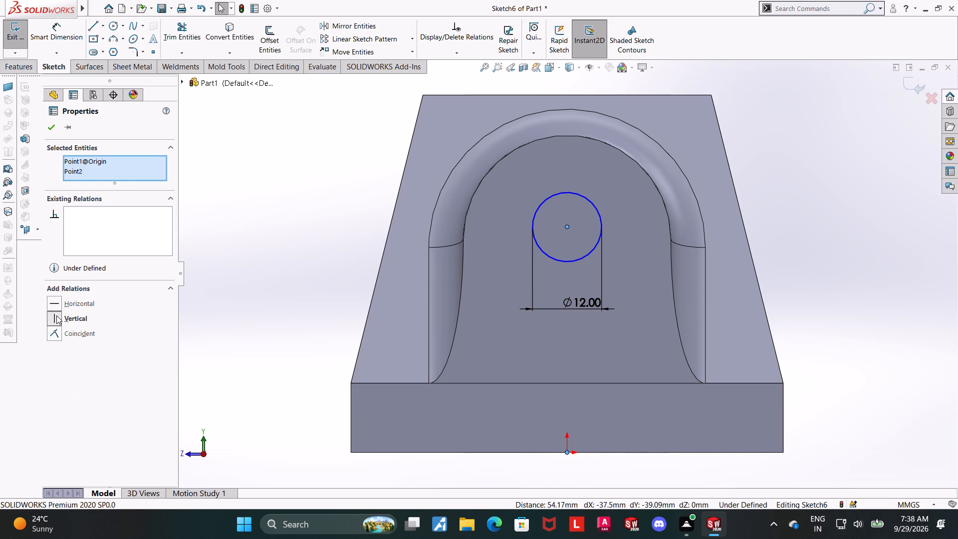
{"action": "key", "text": "Escape"}
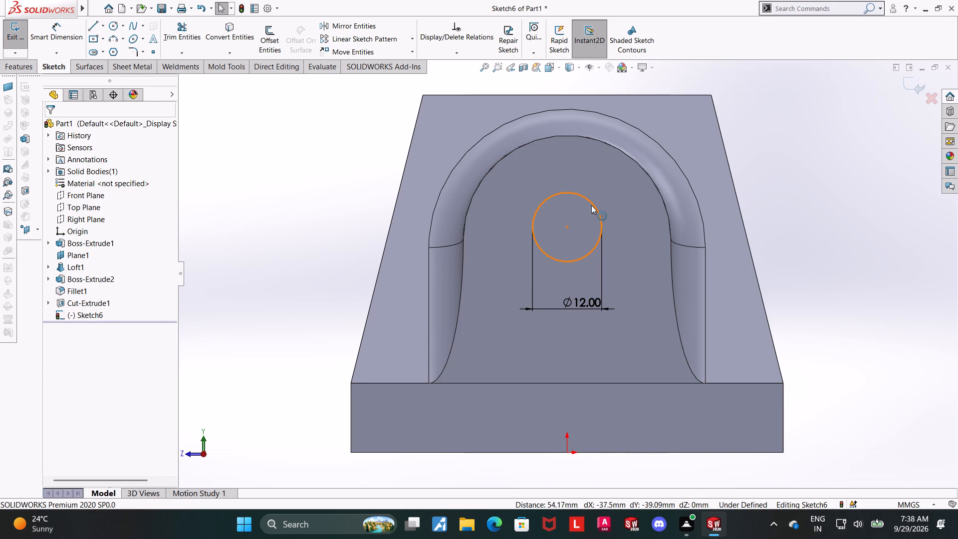
Make the 12 mm circle concentric with the arch face's curved upper edge.
{"action": "left_click", "coordinate": [591, 205]}
{"action": "left_click", "coordinate": [604, 143], "text": "ctrl"}
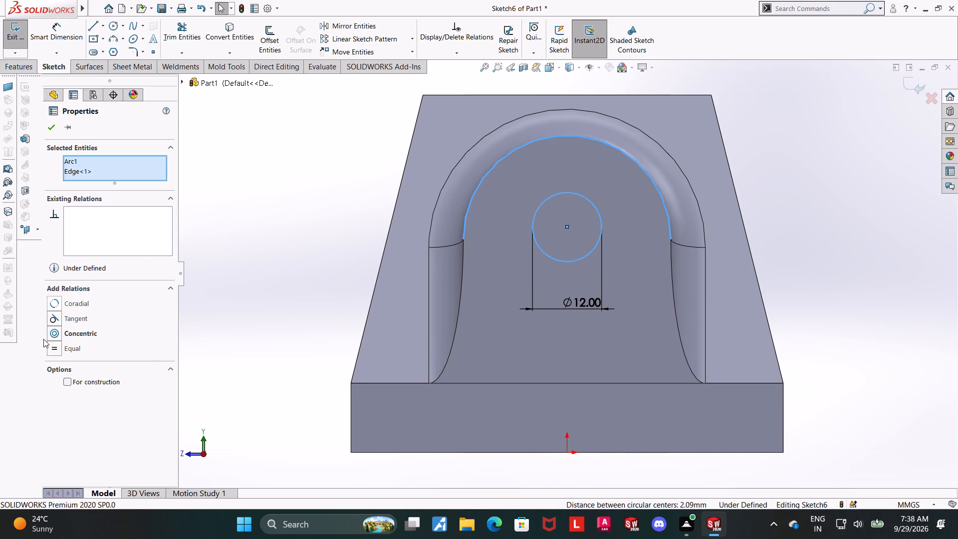
{"action": "left_click", "coordinate": [51, 333]}
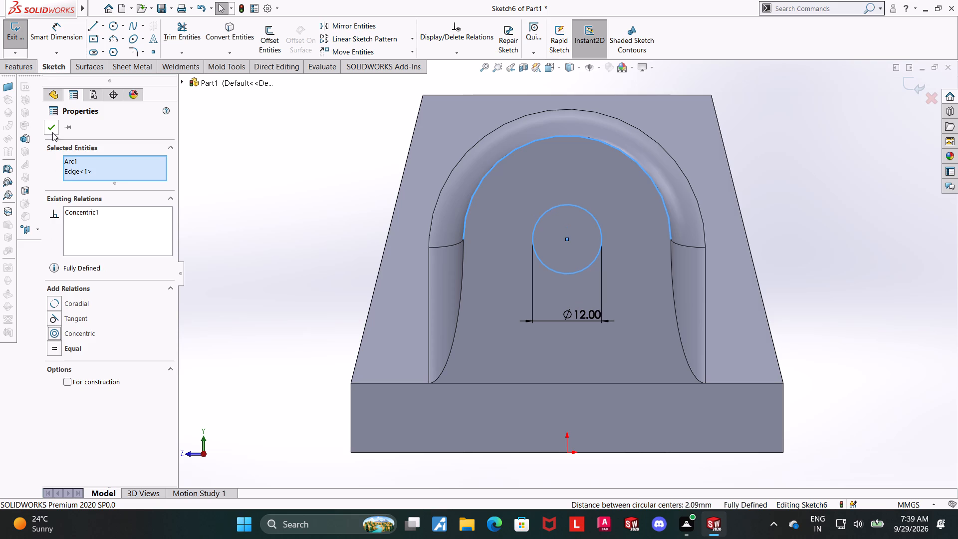
{"action": "left_click", "coordinate": [53, 130]}
{"action": "key", "text": "Escape"}
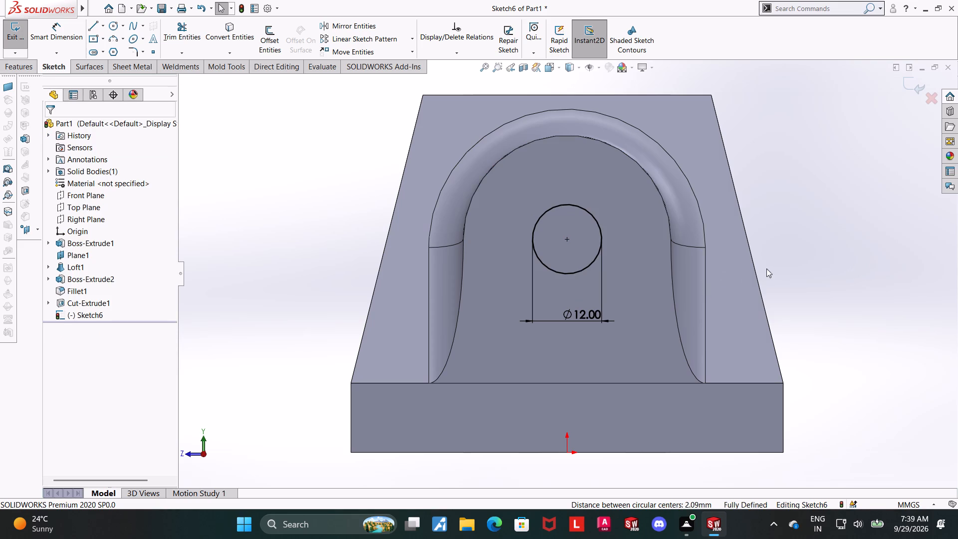
Exit the sketch and cut the 12 mm circle Up To Next, from the arch face into the vertical 36 mm hole.
{"action": "scroll", "coordinate": [631, 237], "scroll_direction": "up", "scroll_amount": 1}
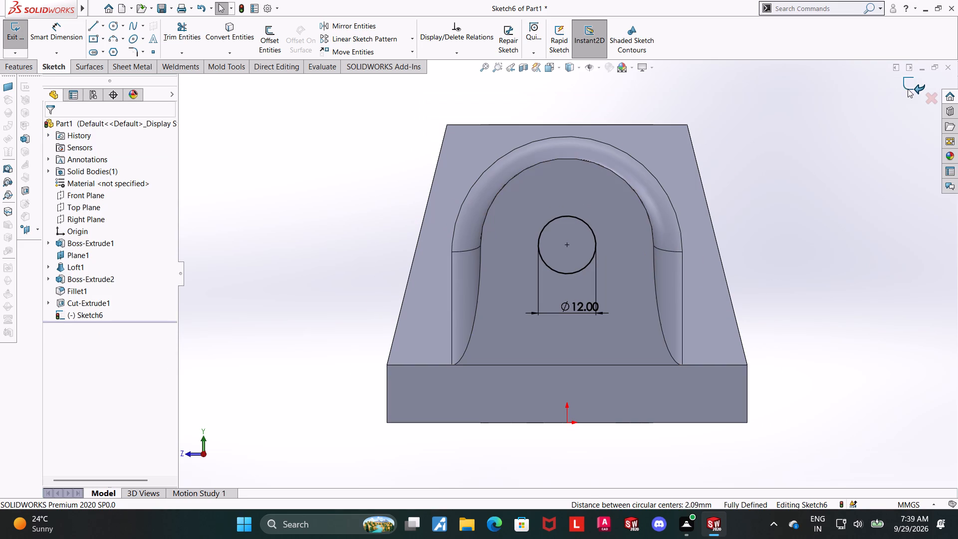
{"action": "left_click", "coordinate": [908, 89]}
{"action": "middle_click_drag", "start_coordinate": [779, 268], "coordinate": [754, 269]}
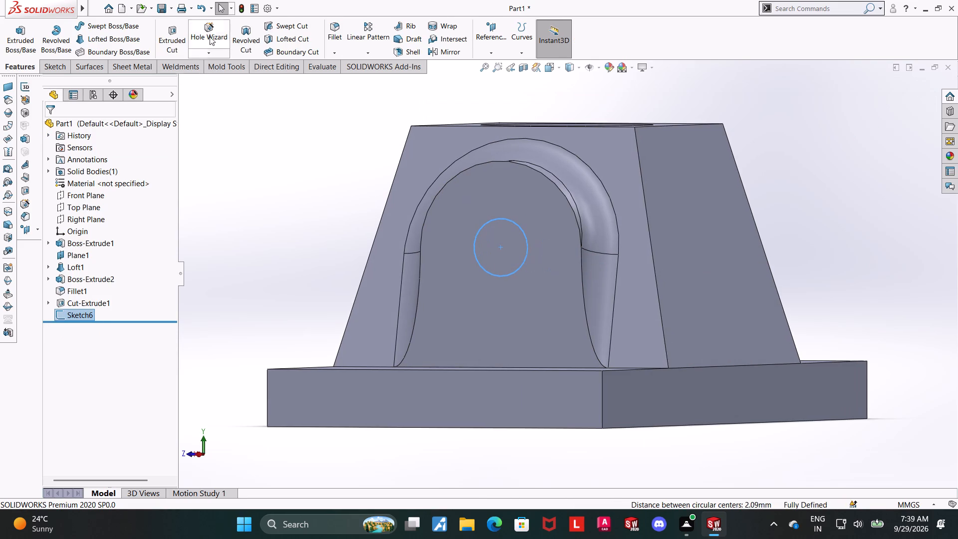
{"action": "left_click", "coordinate": [175, 35]}
{"action": "middle_click_drag", "start_coordinate": [230, 154], "coordinate": [139, 348]}
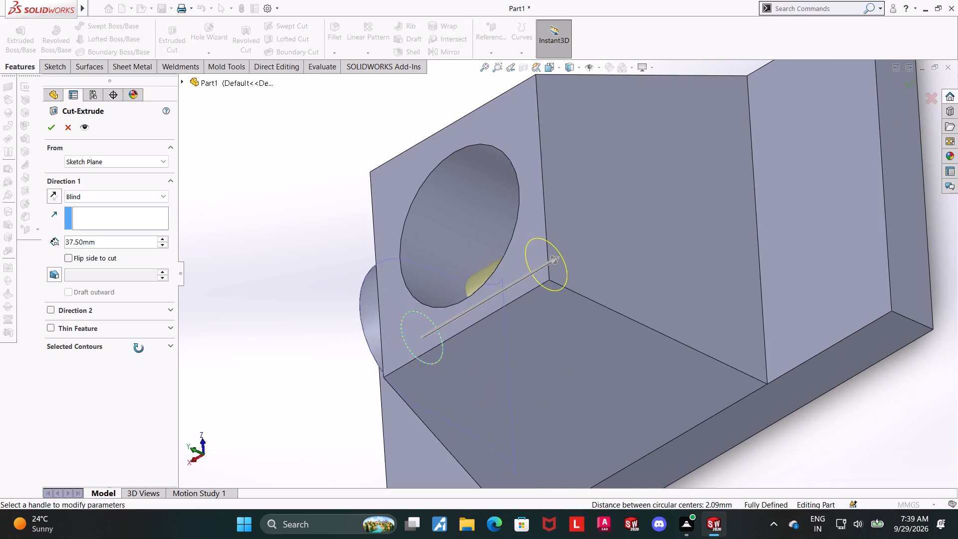
{"action": "middle_click_drag", "start_coordinate": [139, 348], "coordinate": [144, 347]}
{"action": "scroll", "coordinate": [139, 348], "scroll_direction": "up", "scroll_amount": 1}
{"action": "left_click", "coordinate": [95, 194]}
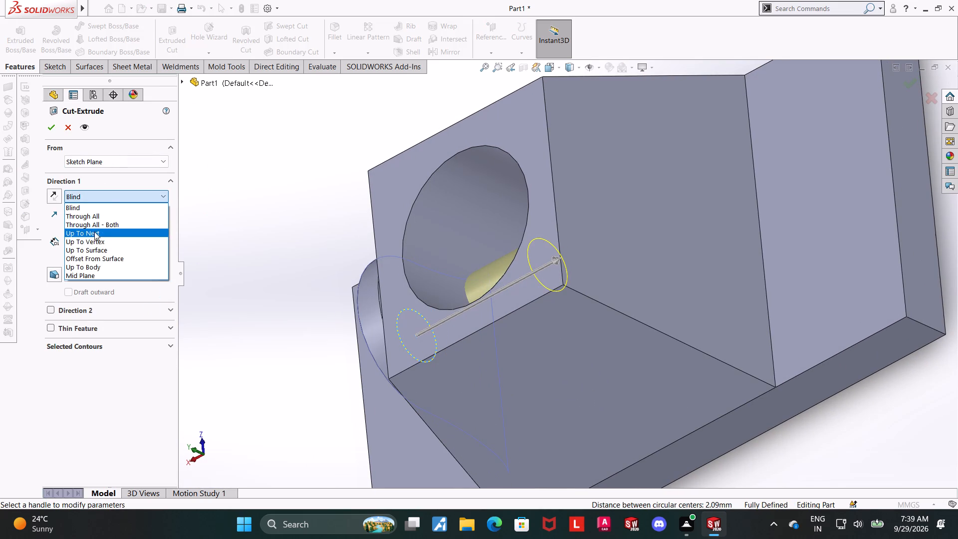
{"action": "left_click", "coordinate": [94, 233]}
{"action": "middle_click_drag", "start_coordinate": [241, 219], "coordinate": [252, 228]}
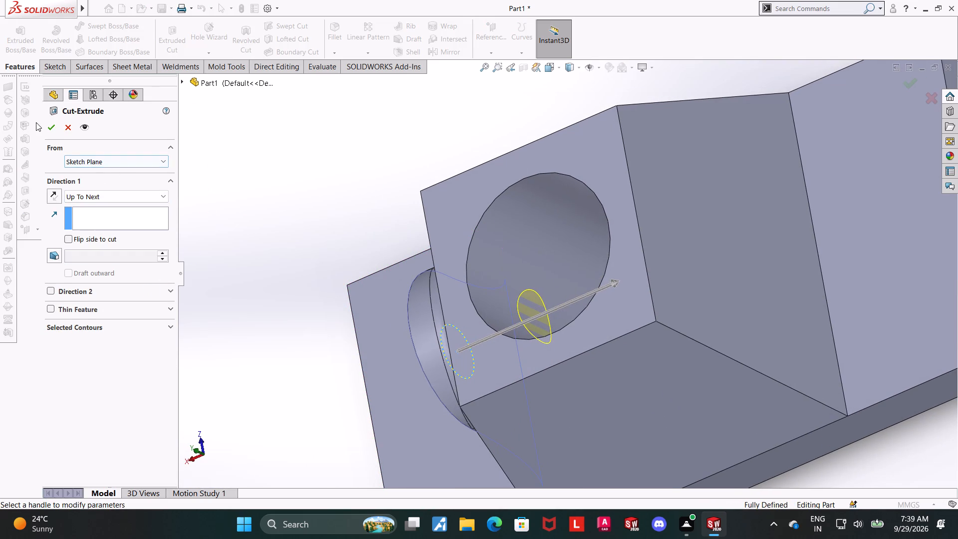
{"action": "left_click", "coordinate": [46, 128]}
Examine the part with its vertical and horizontal holes from several angles.
{"action": "middle_click_drag", "start_coordinate": [357, 198], "coordinate": [401, 178]}
{"action": "scroll", "coordinate": [401, 180], "scroll_direction": "up", "scroll_amount": 5}
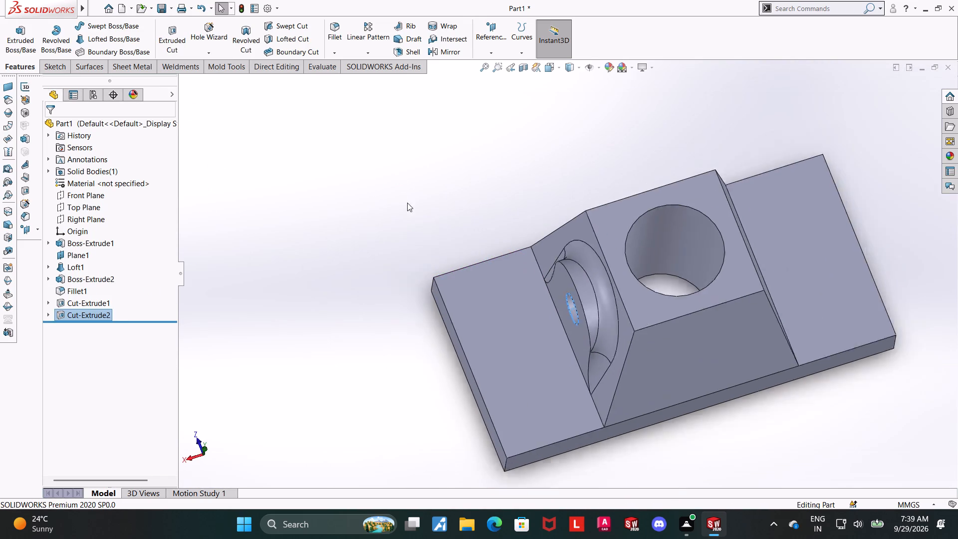
{"action": "scroll", "coordinate": [407, 203], "scroll_direction": "up", "scroll_amount": 2}
{"action": "scroll", "coordinate": [658, 363], "scroll_direction": "up", "scroll_amount": 4}
{"action": "scroll", "coordinate": [669, 363], "scroll_direction": "down", "scroll_amount": 3}
{"action": "left_click", "coordinate": [630, 239]}
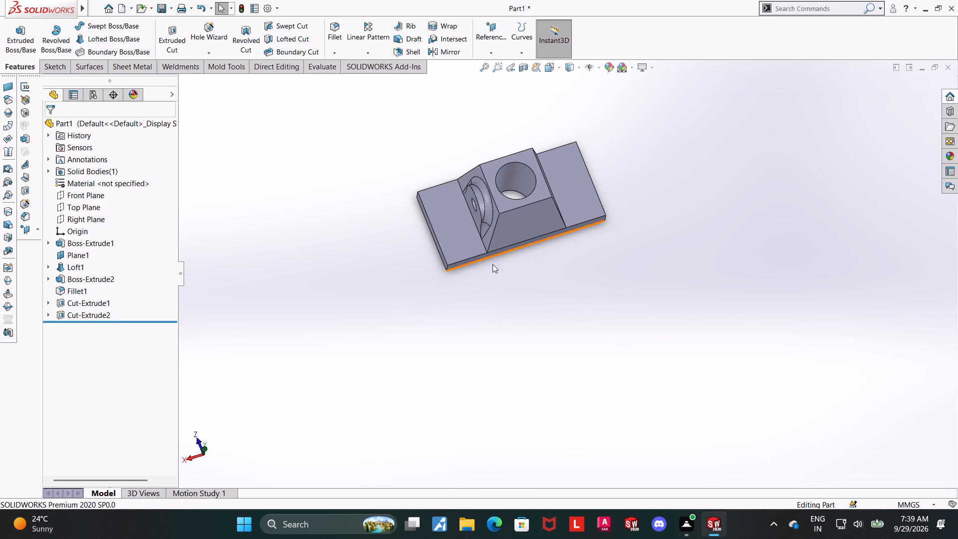
{"action": "middle_click_drag", "start_coordinate": [489, 269], "coordinate": [507, 218]}
{"action": "scroll", "coordinate": [533, 172], "scroll_direction": "down", "scroll_amount": 2}
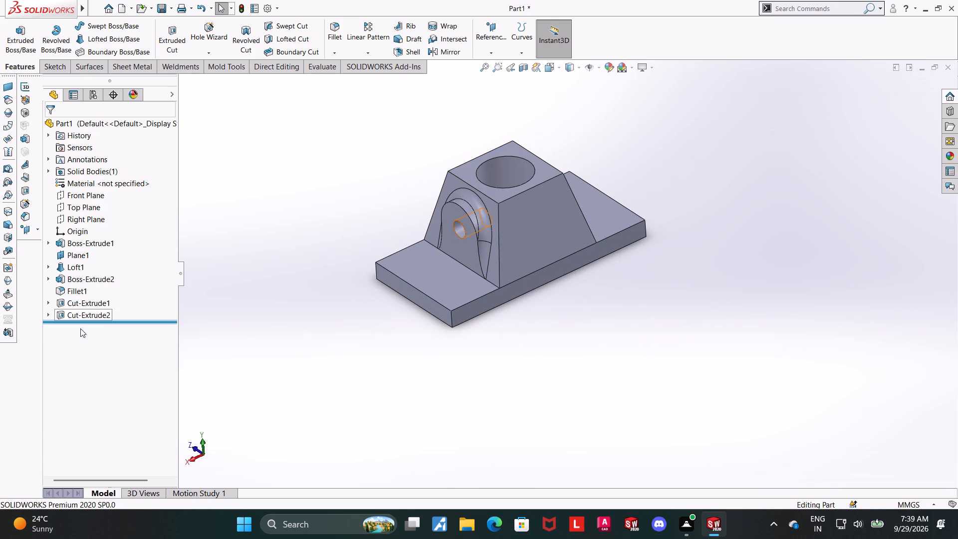
Edit the 12 mm hole's cut to end Up To Surface at the cylindrical wall of the vertical 36 mm hole.
{"action": "left_click", "coordinate": [81, 315]}
{"action": "left_click", "coordinate": [89, 288]}
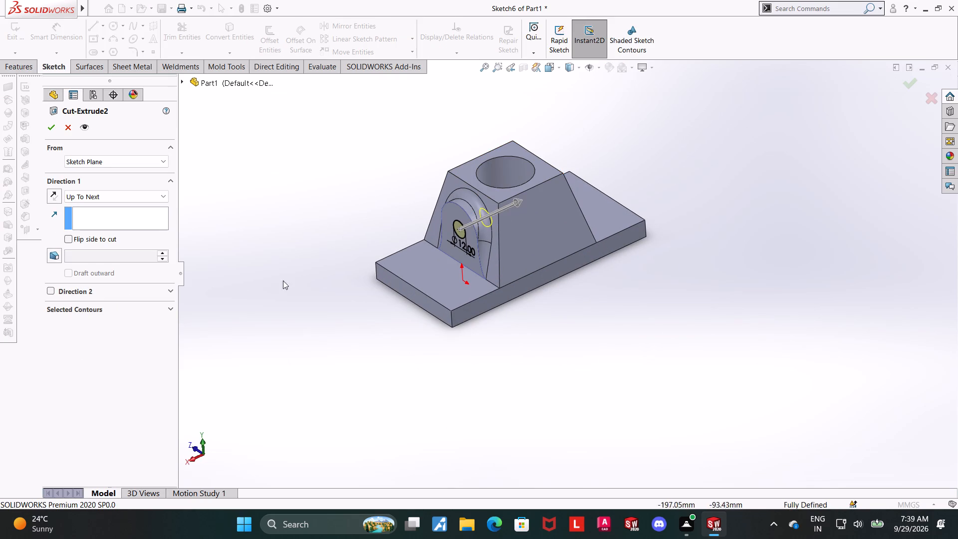
{"action": "scroll", "coordinate": [518, 187], "scroll_direction": "down", "scroll_amount": 2}
{"action": "middle_click_drag", "start_coordinate": [798, 187], "coordinate": [768, 284]}
{"action": "scroll", "coordinate": [771, 267], "scroll_direction": "up", "scroll_amount": 1}
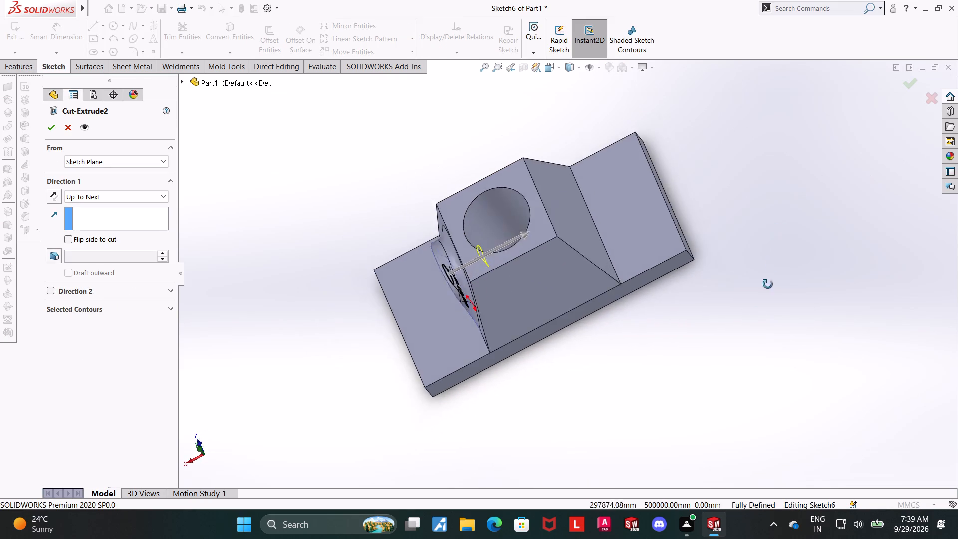
{"action": "middle_click_drag", "start_coordinate": [768, 284], "coordinate": [750, 341]}
{"action": "scroll", "coordinate": [502, 171], "scroll_direction": "down", "scroll_amount": 3}
{"action": "middle_click_drag", "start_coordinate": [682, 271], "coordinate": [728, 241]}
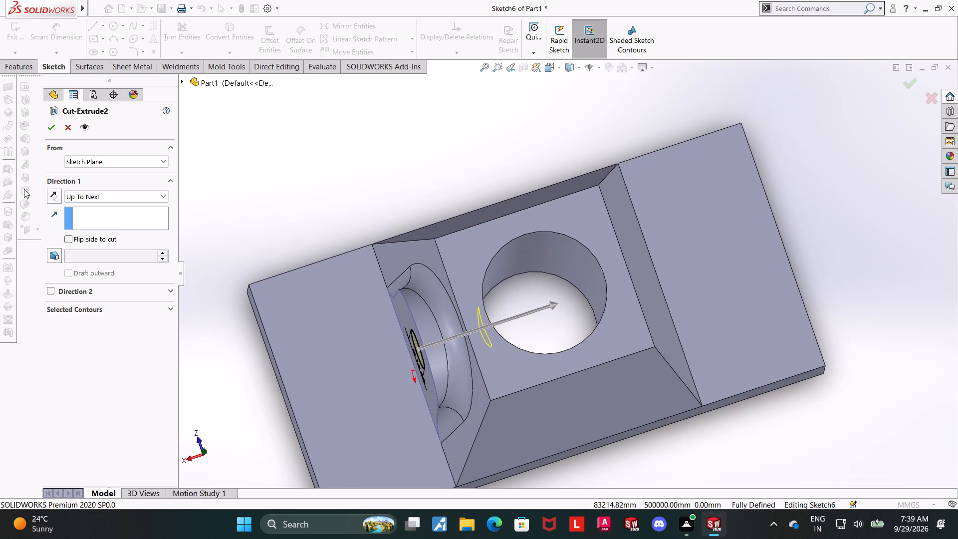
{"action": "left_click", "coordinate": [76, 193]}
{"action": "left_click", "coordinate": [82, 250]}
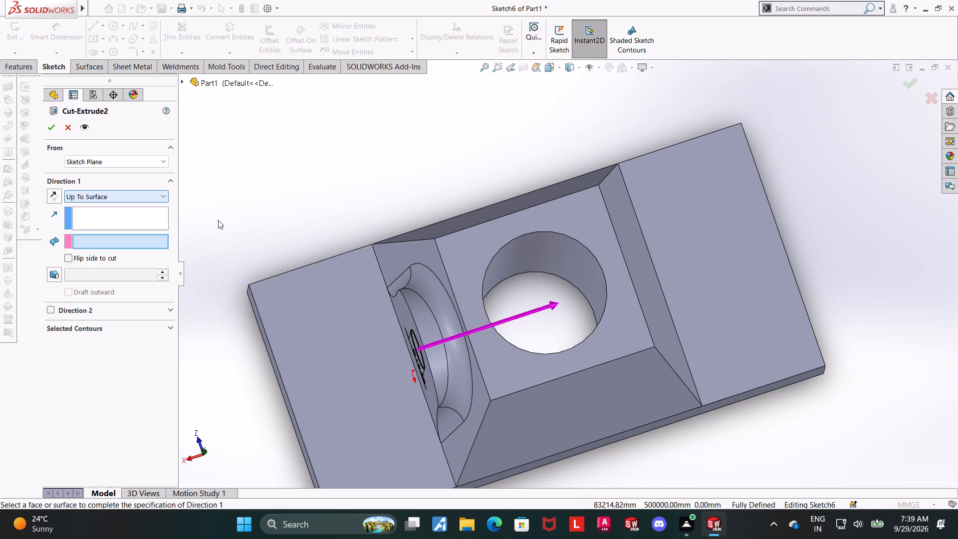
{"action": "middle_click_drag", "start_coordinate": [406, 170], "coordinate": [380, 185]}
{"action": "left_click", "coordinate": [453, 297]}
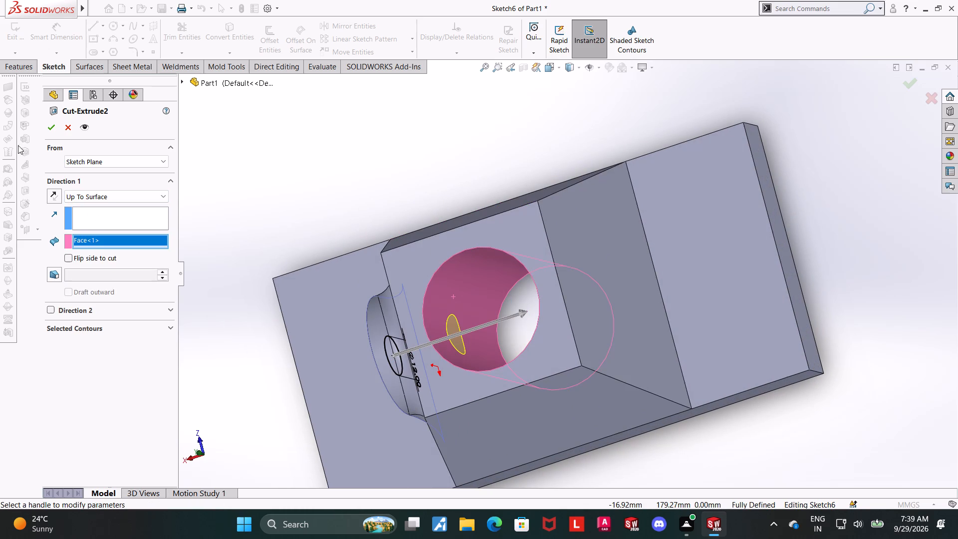
{"action": "left_click", "coordinate": [47, 126]}
Examine the part from above, from the side and from below to check where the two holes meet.
{"action": "scroll", "coordinate": [234, 181], "scroll_direction": "up", "scroll_amount": 6}
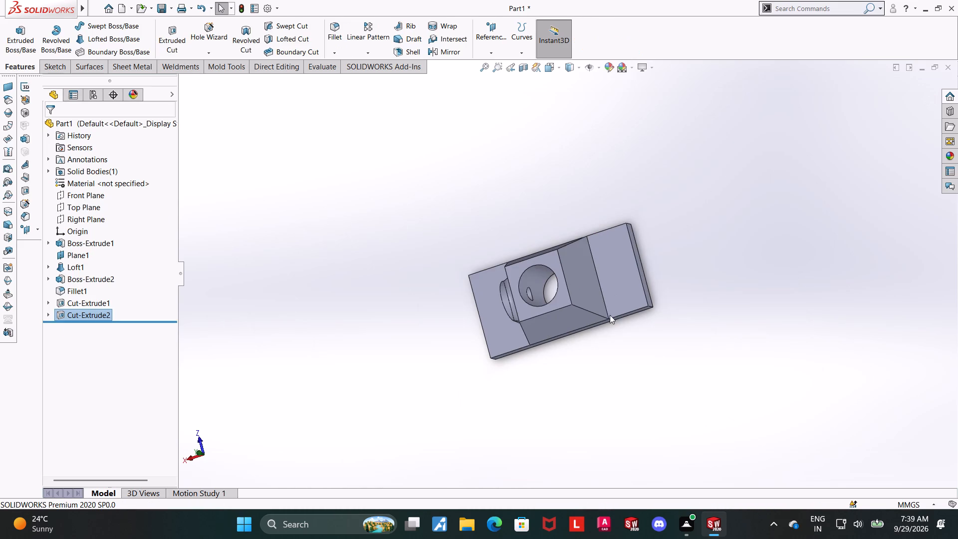
{"action": "middle_click_drag", "start_coordinate": [673, 354], "coordinate": [688, 264]}
{"action": "scroll", "coordinate": [673, 354], "scroll_direction": "up", "scroll_amount": 1}
{"action": "scroll", "coordinate": [507, 326], "scroll_direction": "down", "scroll_amount": 4}
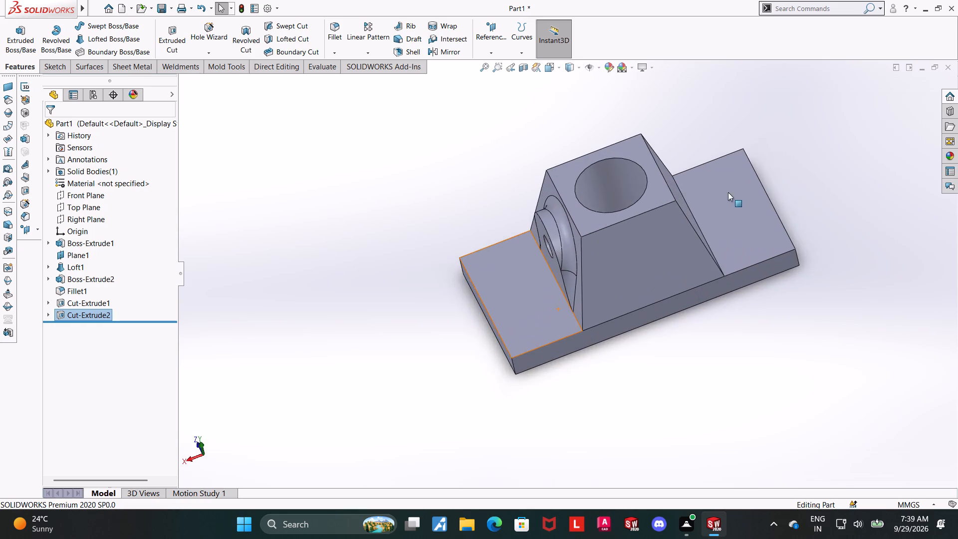
{"action": "scroll", "coordinate": [693, 203], "scroll_direction": "up", "scroll_amount": 6}
{"action": "scroll", "coordinate": [665, 216], "scroll_direction": "down", "scroll_amount": 6}
{"action": "scroll", "coordinate": [582, 317], "scroll_direction": "up", "scroll_amount": 5}
{"action": "scroll", "coordinate": [495, 342], "scroll_direction": "down", "scroll_amount": 4}
{"action": "left_click", "coordinate": [711, 421]}
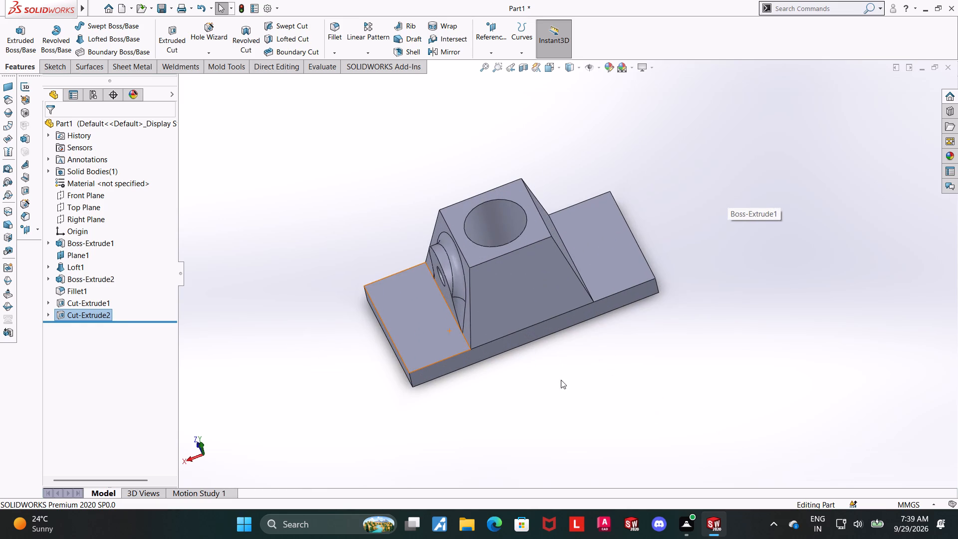
{"action": "middle_click_drag", "start_coordinate": [560, 379], "coordinate": [626, 235]}
{"action": "scroll", "coordinate": [604, 264], "scroll_direction": "up", "scroll_amount": 1}
{"action": "scroll", "coordinate": [572, 259], "scroll_direction": "down", "scroll_amount": 2}
{"action": "middle_click_drag", "start_coordinate": [590, 240], "coordinate": [592, 258]}
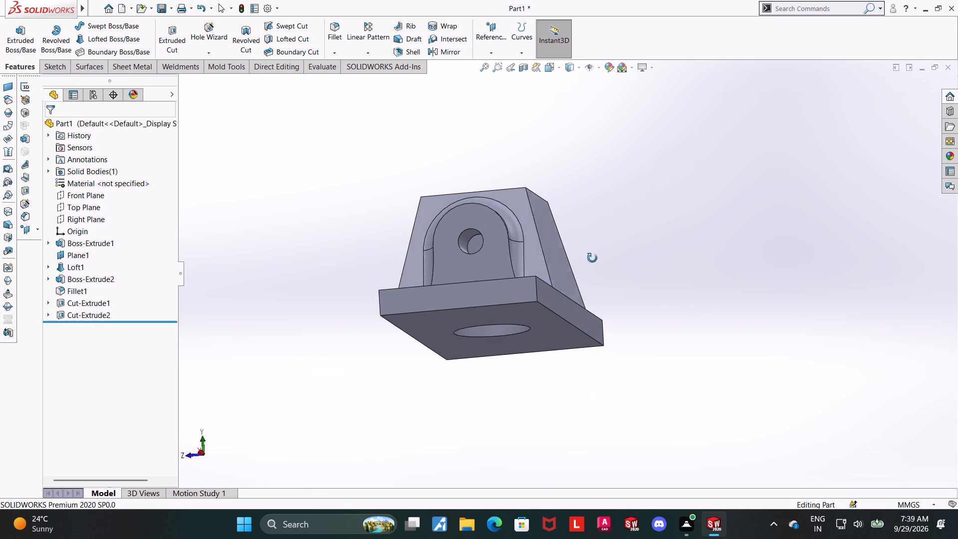
{"action": "middle_click_drag", "start_coordinate": [592, 258], "coordinate": [592, 285]}
Start a Thread feature on the 12 mm hole's outer circular edge, with the arch face as its start location.
{"action": "scroll", "coordinate": [473, 265], "scroll_direction": "down", "scroll_amount": 4}
{"action": "left_click", "coordinate": [218, 49]}
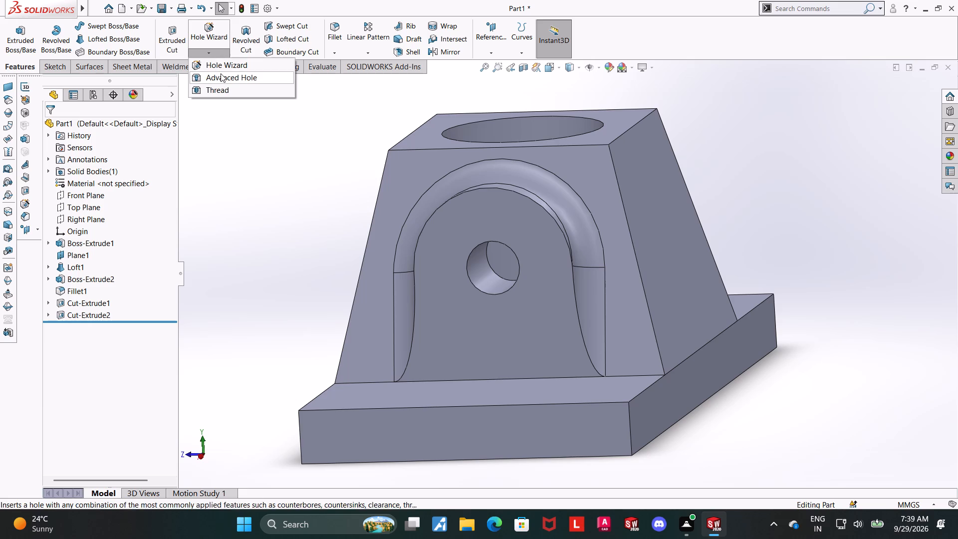
{"action": "left_click", "coordinate": [221, 88]}
{"action": "left_click", "coordinate": [568, 276]}
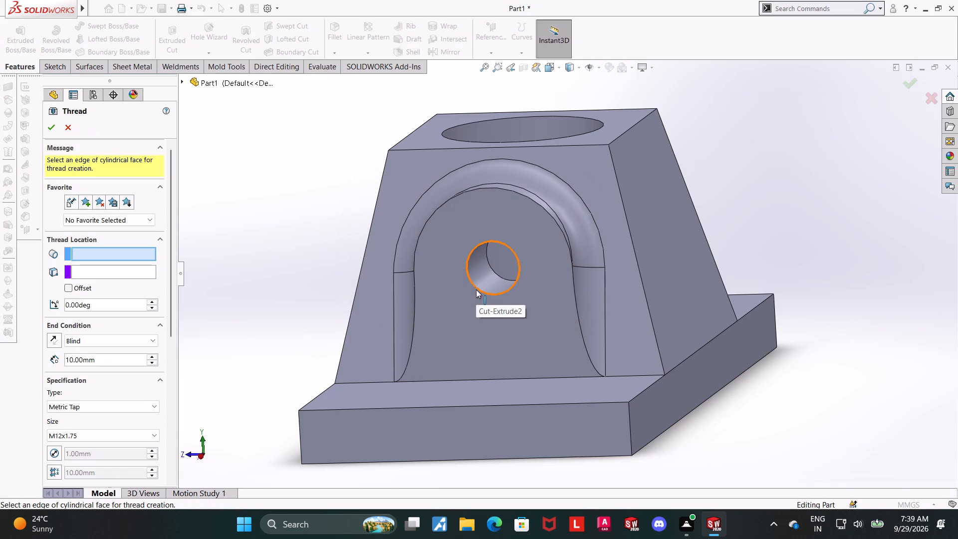
{"action": "left_click", "coordinate": [485, 294]}
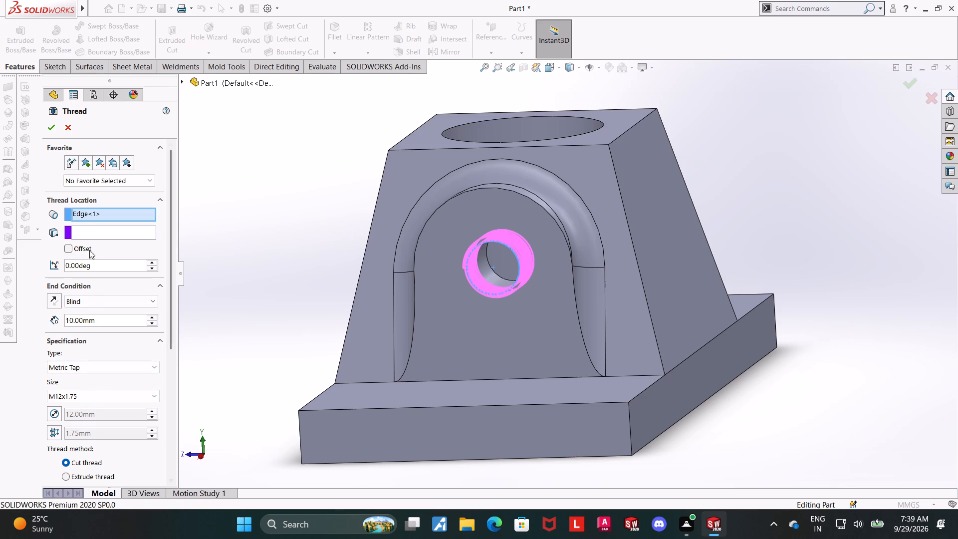
{"action": "left_click", "coordinate": [90, 237]}
{"action": "left_click", "coordinate": [77, 231]}
{"action": "left_click", "coordinate": [516, 339]}
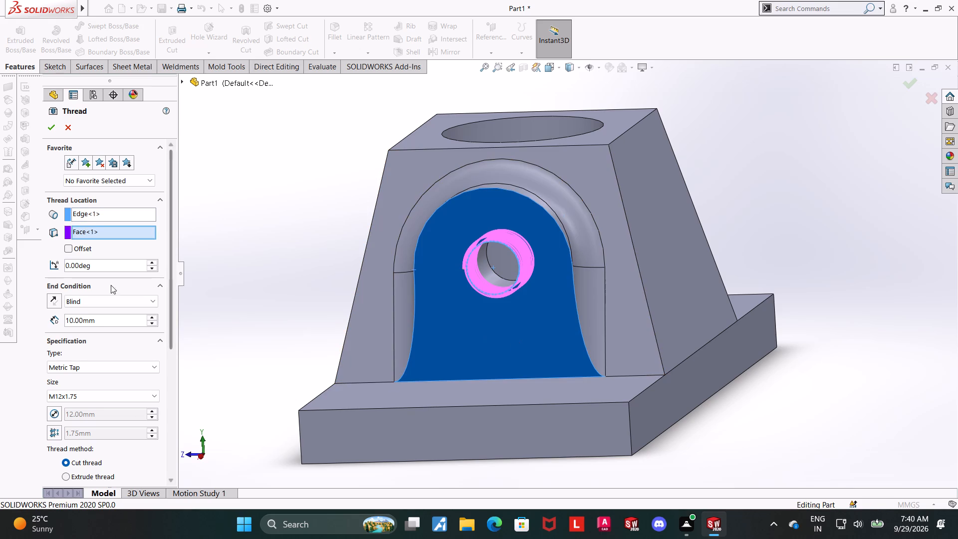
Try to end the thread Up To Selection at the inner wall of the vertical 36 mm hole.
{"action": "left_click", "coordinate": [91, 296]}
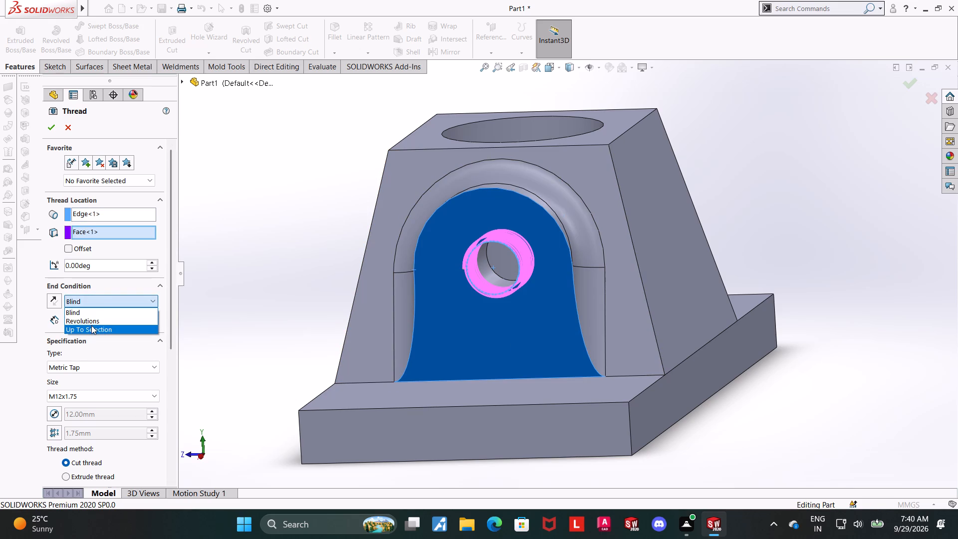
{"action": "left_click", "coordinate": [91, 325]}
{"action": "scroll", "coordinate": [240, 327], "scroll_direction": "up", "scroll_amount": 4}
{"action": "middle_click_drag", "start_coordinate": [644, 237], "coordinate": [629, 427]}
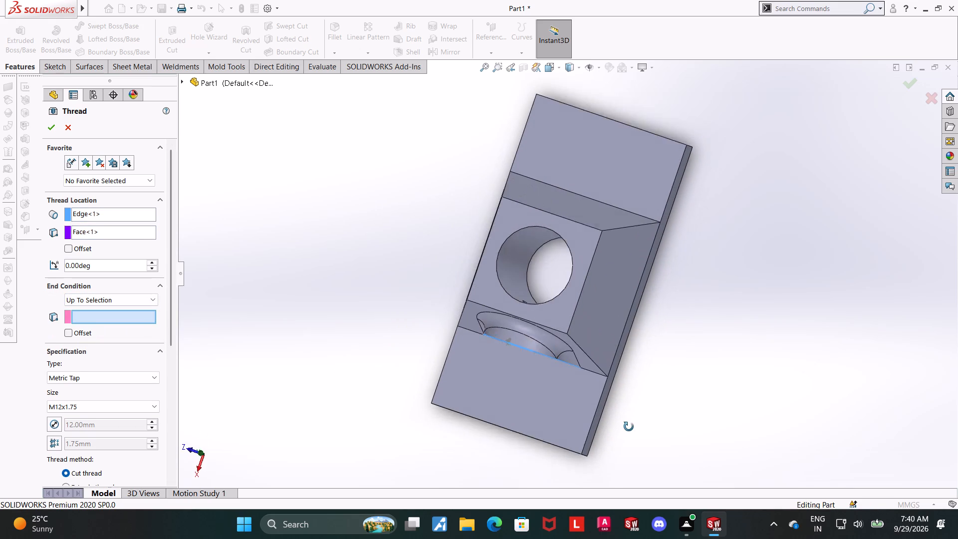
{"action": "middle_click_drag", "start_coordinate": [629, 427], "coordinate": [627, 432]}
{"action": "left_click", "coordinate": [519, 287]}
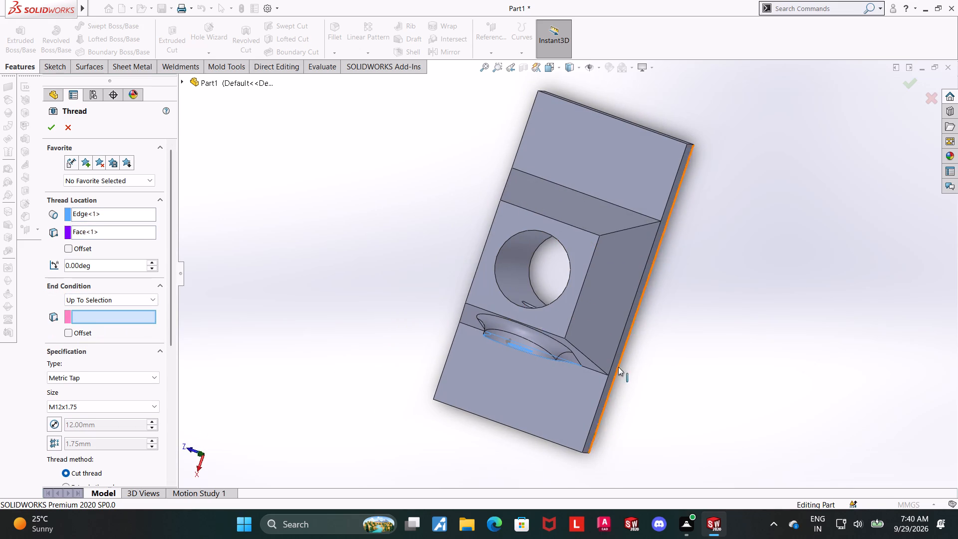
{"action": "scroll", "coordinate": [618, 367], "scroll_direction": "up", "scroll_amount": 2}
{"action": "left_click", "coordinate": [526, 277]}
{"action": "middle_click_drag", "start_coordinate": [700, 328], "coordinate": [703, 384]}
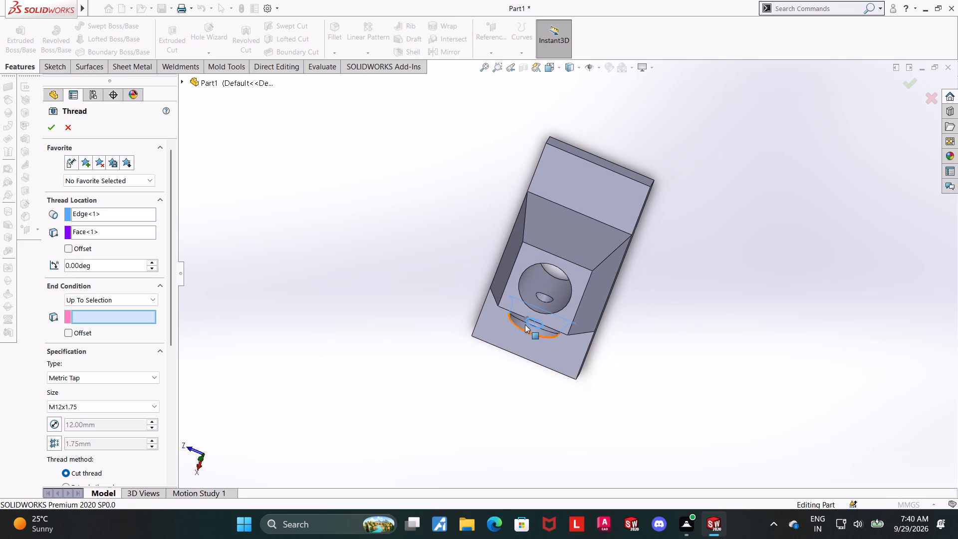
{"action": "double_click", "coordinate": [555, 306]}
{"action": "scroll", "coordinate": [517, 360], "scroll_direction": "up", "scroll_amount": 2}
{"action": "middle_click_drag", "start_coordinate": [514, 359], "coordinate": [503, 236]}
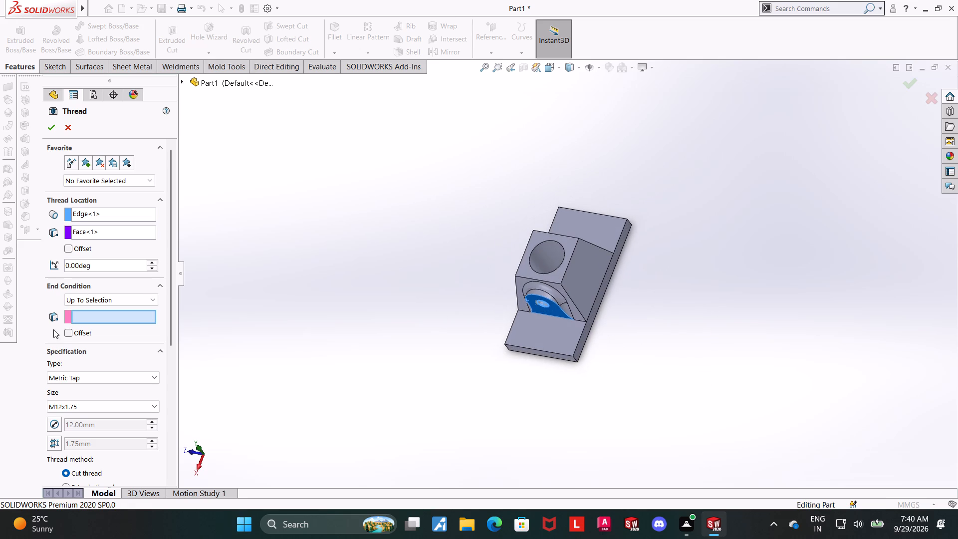
Set the thread's end condition to Blind with a depth of 19.5 mm.
{"action": "left_click", "coordinate": [91, 298]}
{"action": "left_click", "coordinate": [92, 304]}
{"action": "left_click", "coordinate": [93, 301]}
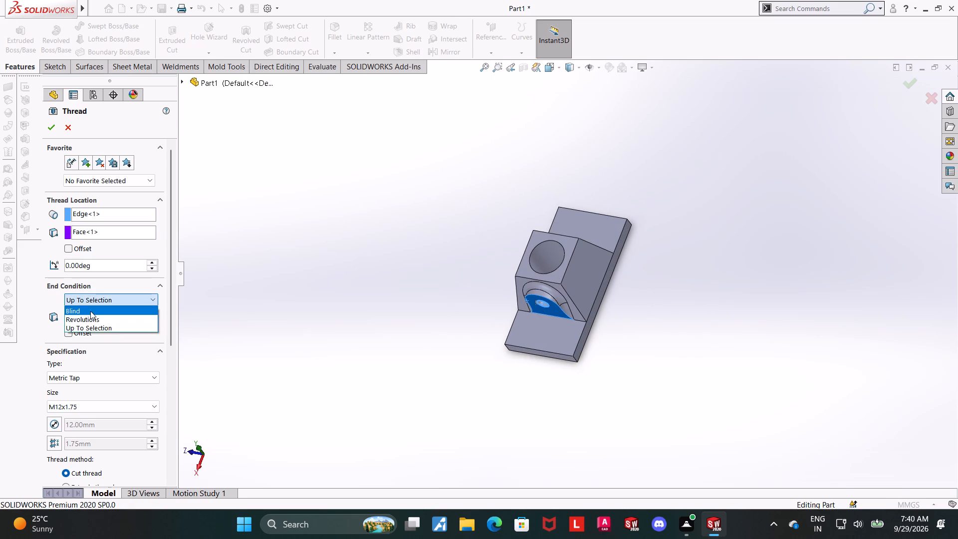
{"action": "left_click", "coordinate": [90, 312]}
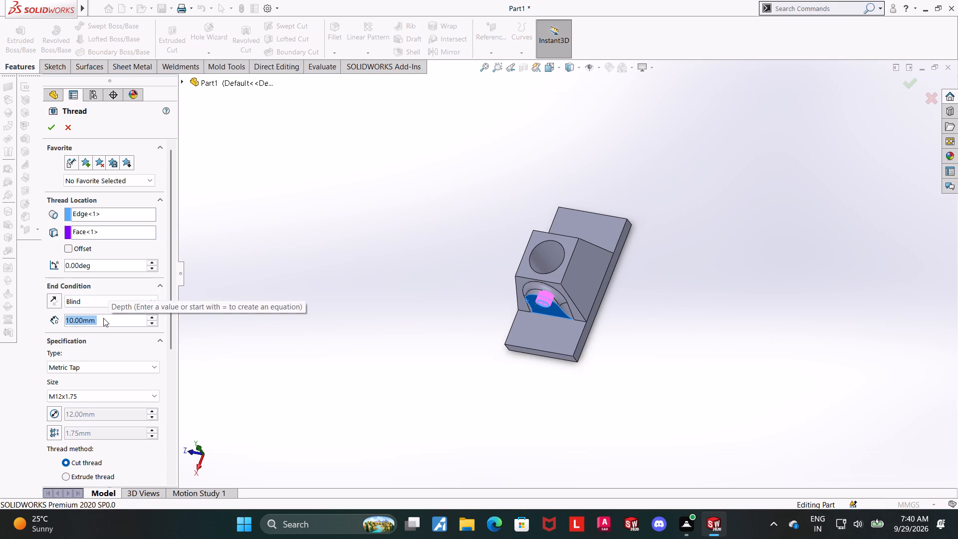
{"action": "type", "text": "19.5"}
{"action": "key", "text": "Return"}
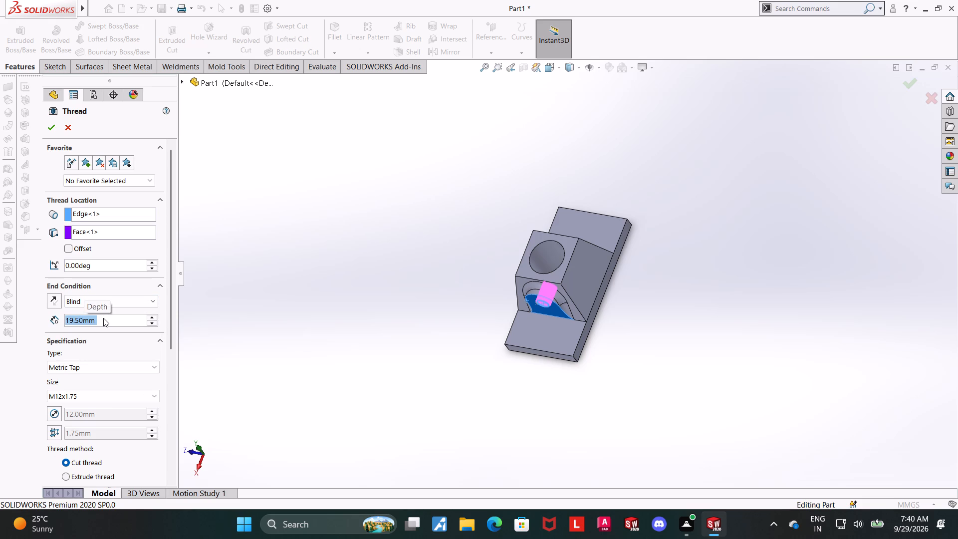
Set the Metric Tap thread size to M12x1.5.
{"action": "middle_click_drag", "start_coordinate": [644, 346], "coordinate": [646, 289]}
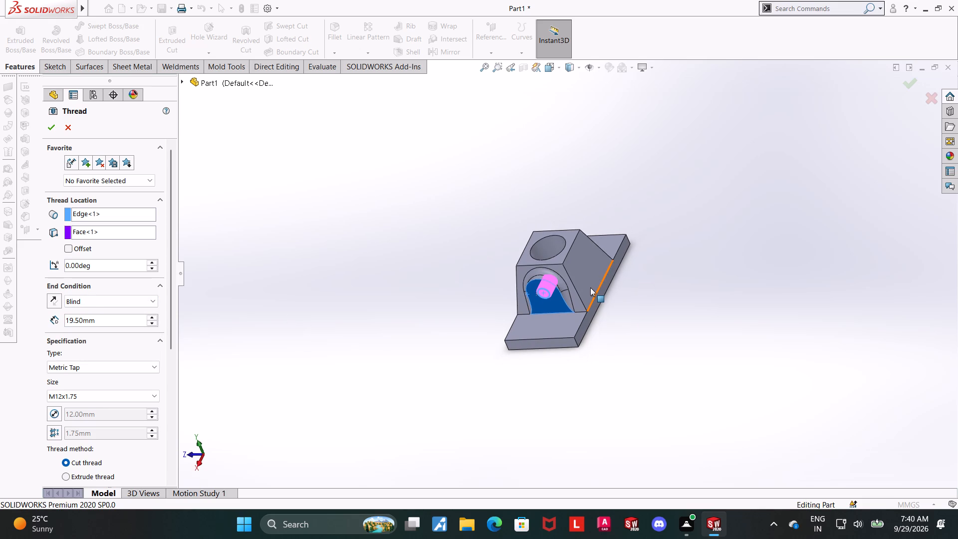
{"action": "scroll", "coordinate": [590, 287], "scroll_direction": "down", "scroll_amount": 2}
{"action": "scroll", "coordinate": [527, 309], "scroll_direction": "down", "scroll_amount": 1}
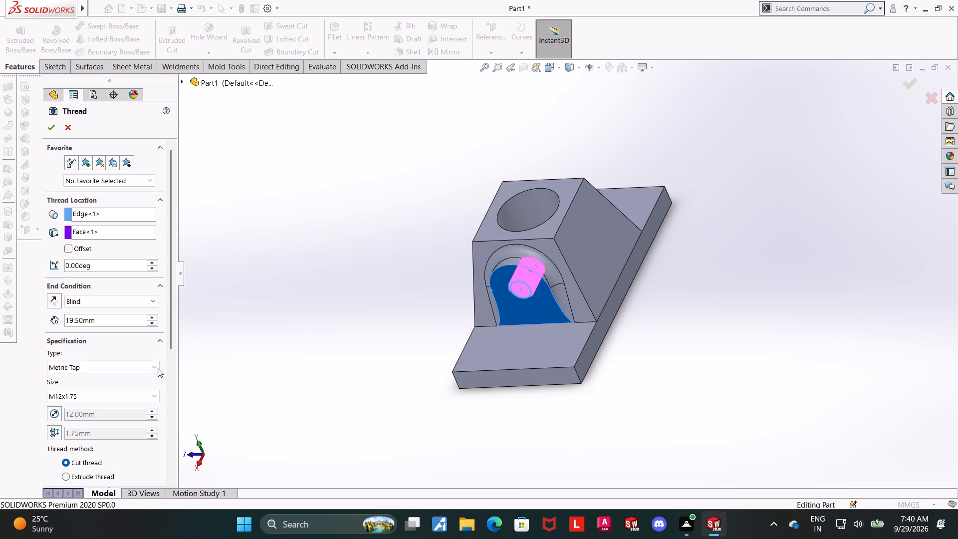
{"action": "middle_click_drag", "start_coordinate": [653, 394], "coordinate": [686, 368]}
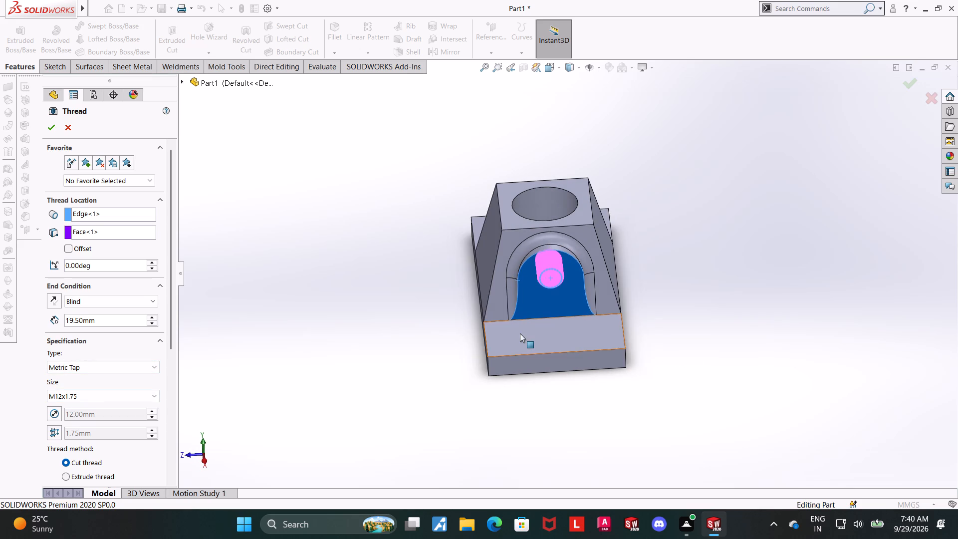
{"action": "scroll", "coordinate": [519, 333], "scroll_direction": "down", "scroll_amount": 2}
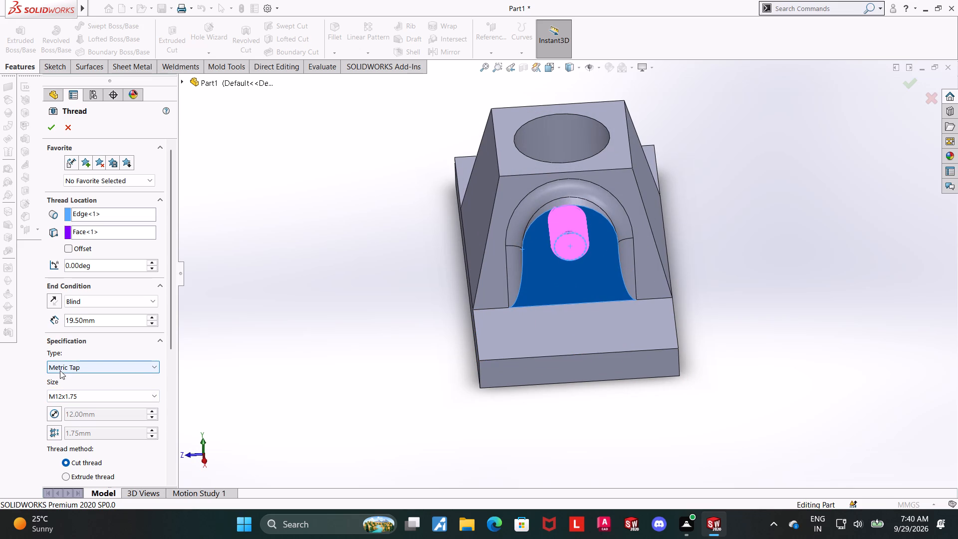
{"action": "left_click", "coordinate": [88, 396]}
{"action": "scroll", "coordinate": [79, 159], "scroll_direction": "up", "scroll_amount": 1}
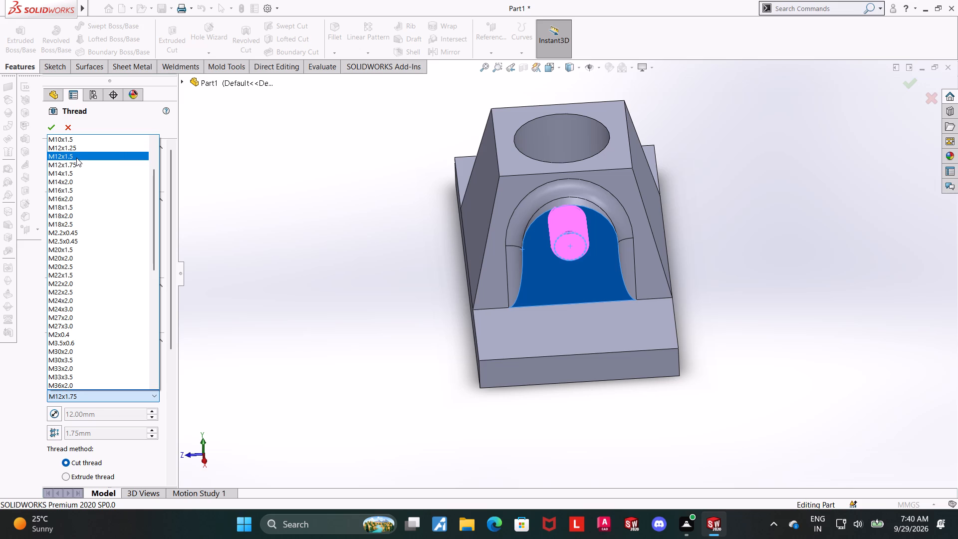
{"action": "left_click", "coordinate": [76, 160]}
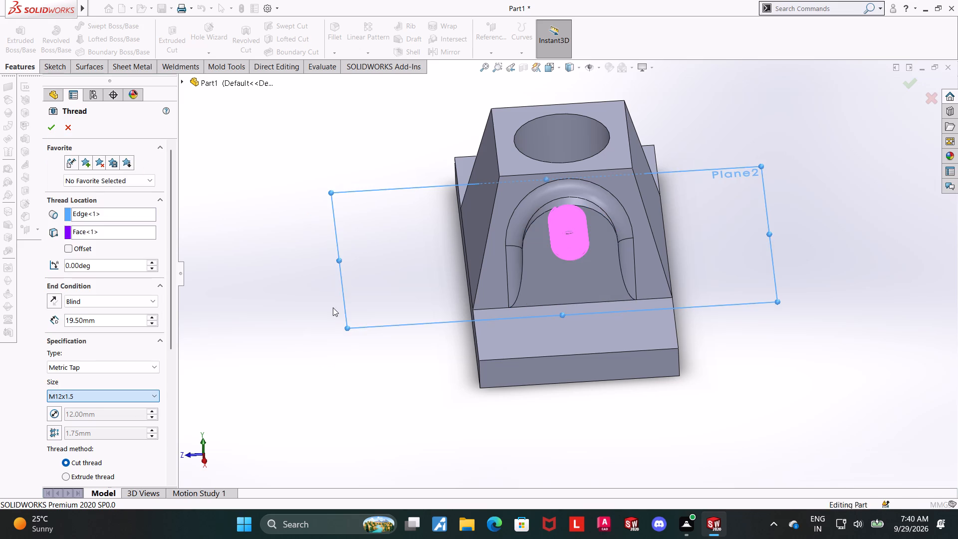
Trim the thread with both its start face and end face, and create the cut thread in the 12 mm hole.
{"action": "scroll", "coordinate": [702, 306], "scroll_direction": "down", "scroll_amount": 1}
{"action": "scroll", "coordinate": [700, 306], "scroll_direction": "up", "scroll_amount": 4}
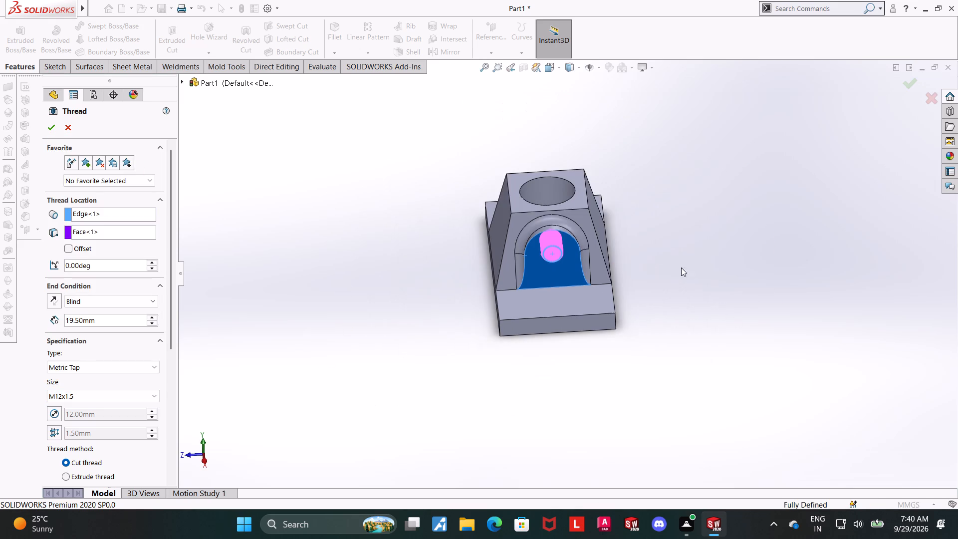
{"action": "scroll", "coordinate": [661, 256], "scroll_direction": "down", "scroll_amount": 2}
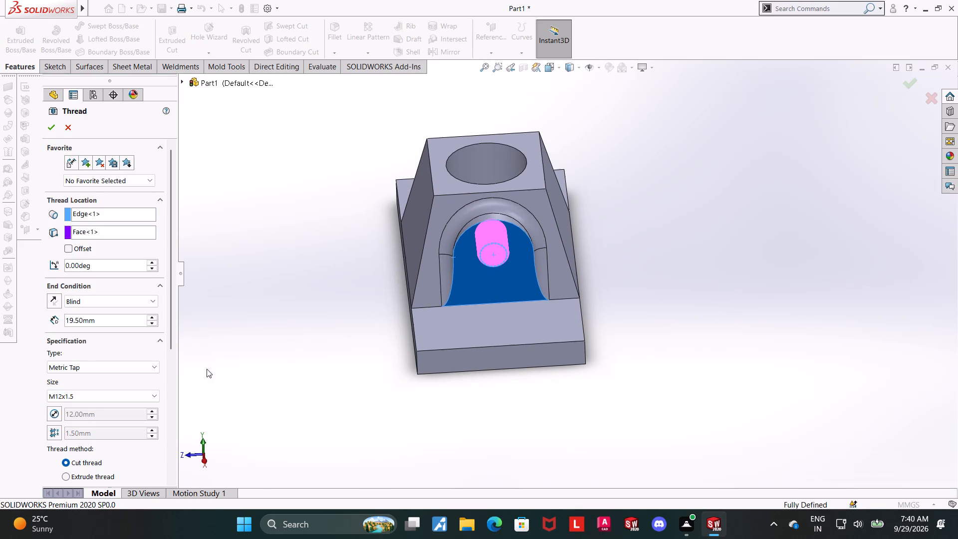
{"action": "left_click_drag", "start_coordinate": [172, 335], "coordinate": [172, 411]}
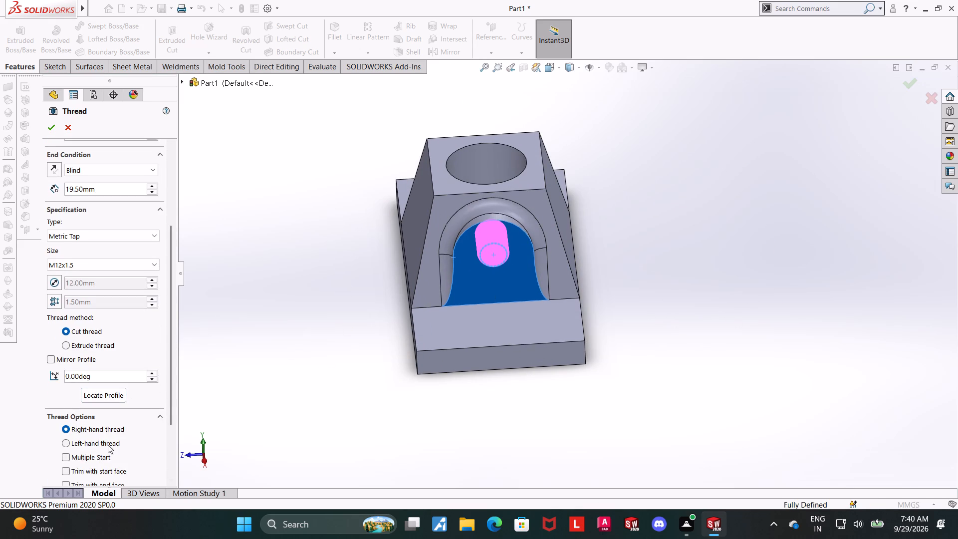
{"action": "left_click_drag", "start_coordinate": [171, 401], "coordinate": [174, 463]}
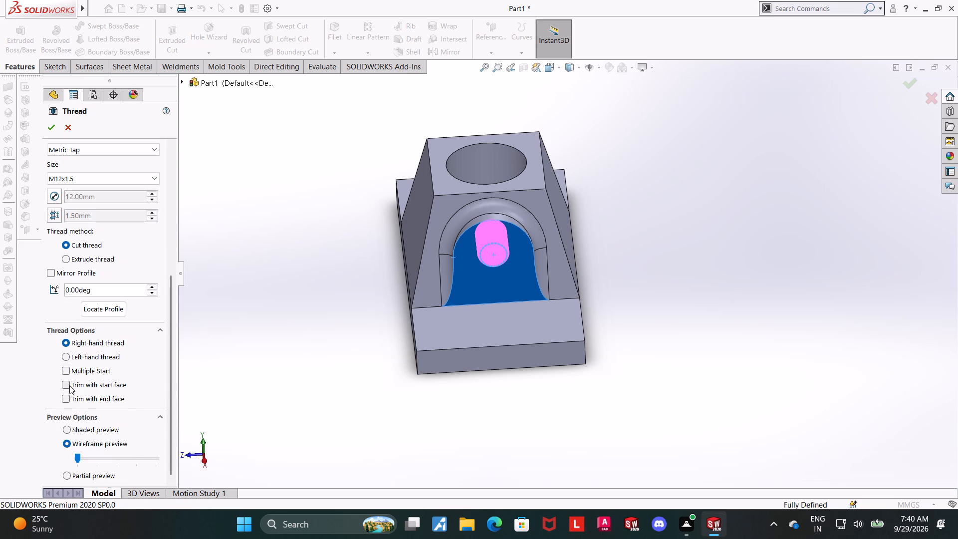
{"action": "left_click", "coordinate": [69, 385]}
{"action": "left_click", "coordinate": [68, 397]}
{"action": "scroll", "coordinate": [643, 234], "scroll_direction": "down", "scroll_amount": 2}
{"action": "middle_click_drag", "start_coordinate": [660, 244], "coordinate": [643, 263]}
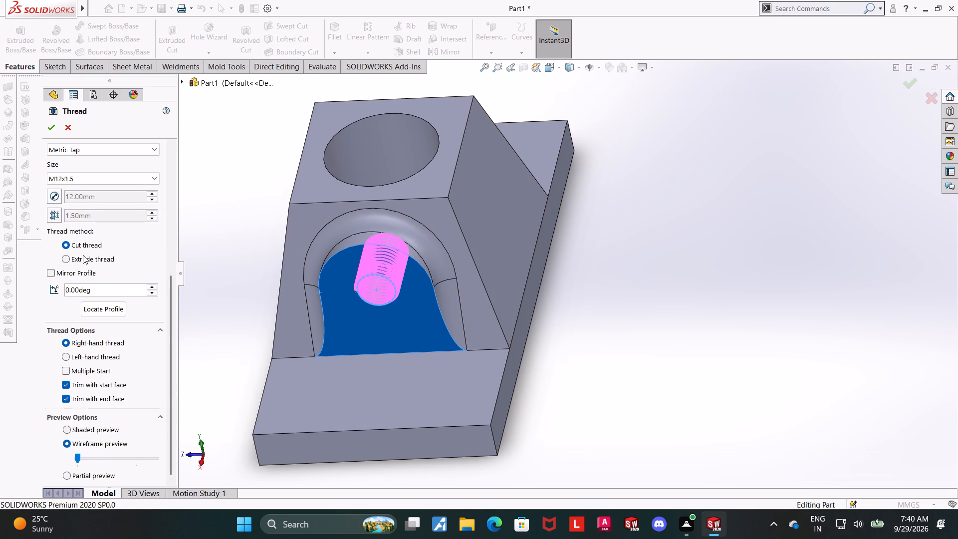
{"action": "left_click", "coordinate": [45, 127]}
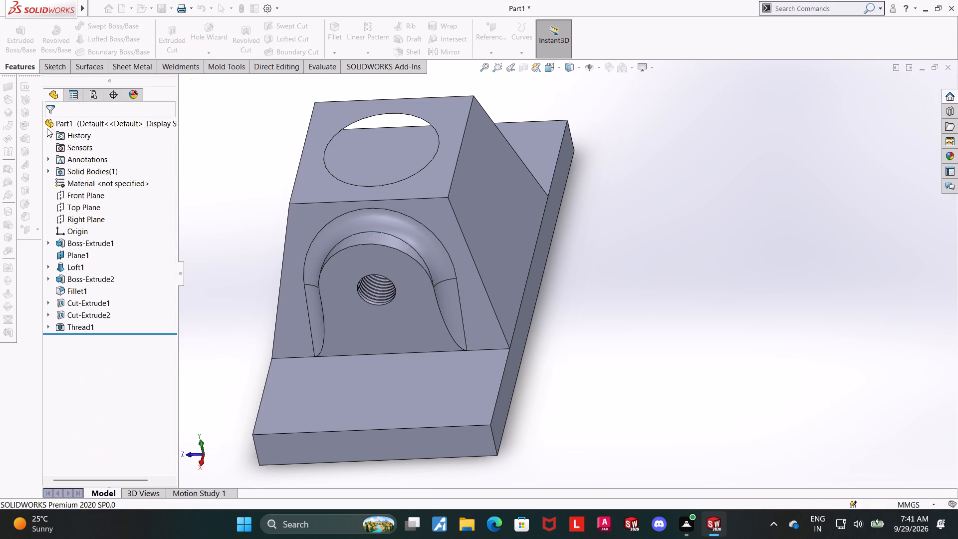
Examine the cut thread inside the 12 mm cross hole in the arch face.
{"action": "scroll", "coordinate": [479, 316], "scroll_direction": "down", "scroll_amount": 4}
{"action": "scroll", "coordinate": [327, 262], "scroll_direction": "up", "scroll_amount": 3}
{"action": "scroll", "coordinate": [646, 269], "scroll_direction": "down", "scroll_amount": 3}
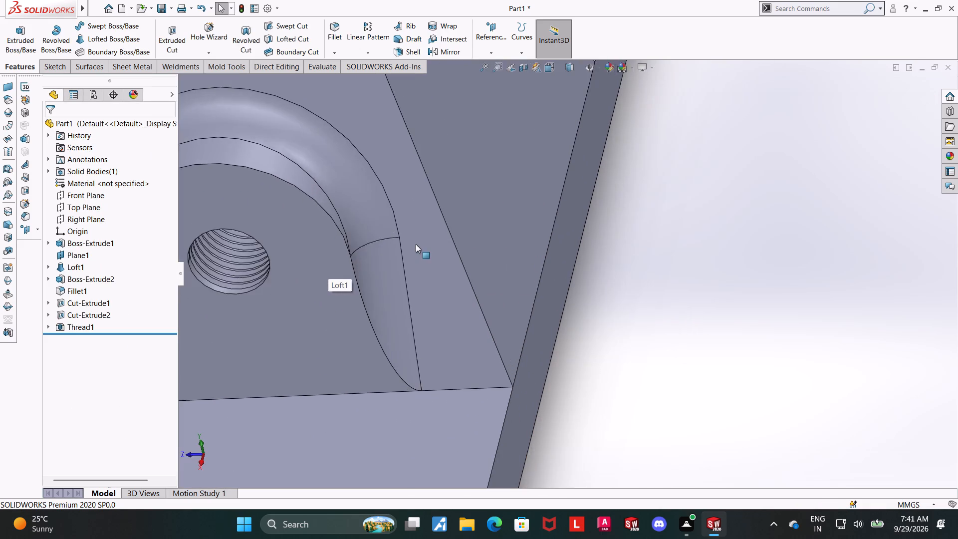
{"action": "scroll", "coordinate": [416, 244], "scroll_direction": "up", "scroll_amount": 5}
{"action": "scroll", "coordinate": [412, 232], "scroll_direction": "down", "scroll_amount": 4}
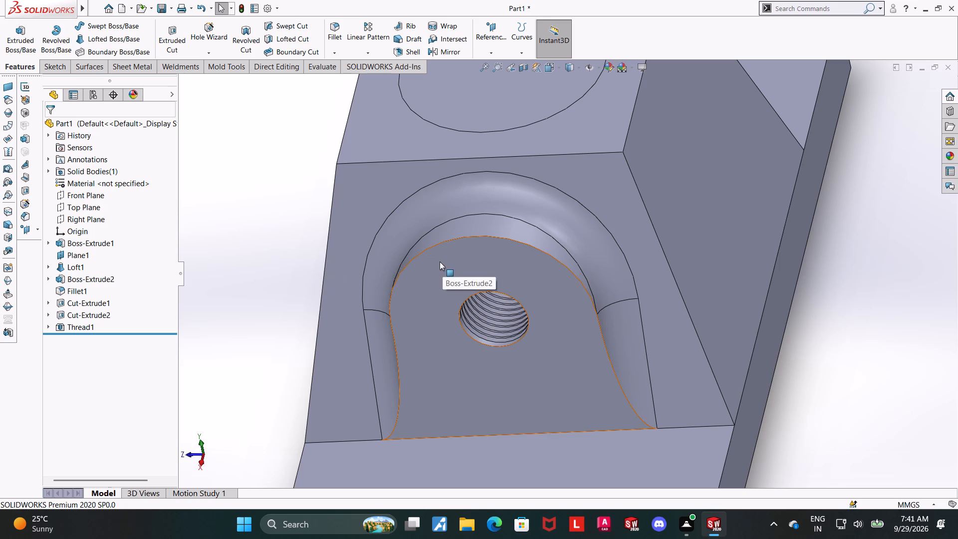
{"action": "scroll", "coordinate": [452, 281], "scroll_direction": "down", "scroll_amount": 4}
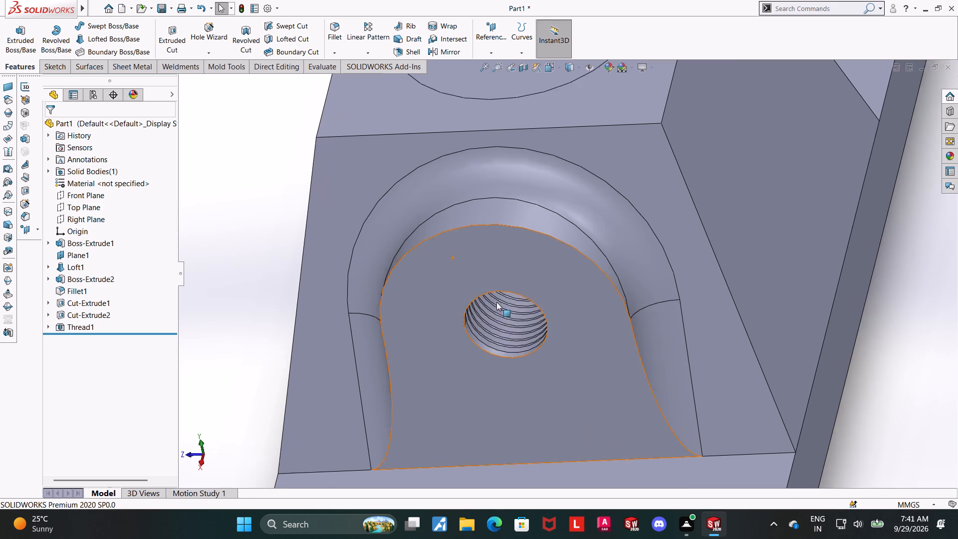
{"action": "scroll", "coordinate": [496, 302], "scroll_direction": "down", "scroll_amount": 2}
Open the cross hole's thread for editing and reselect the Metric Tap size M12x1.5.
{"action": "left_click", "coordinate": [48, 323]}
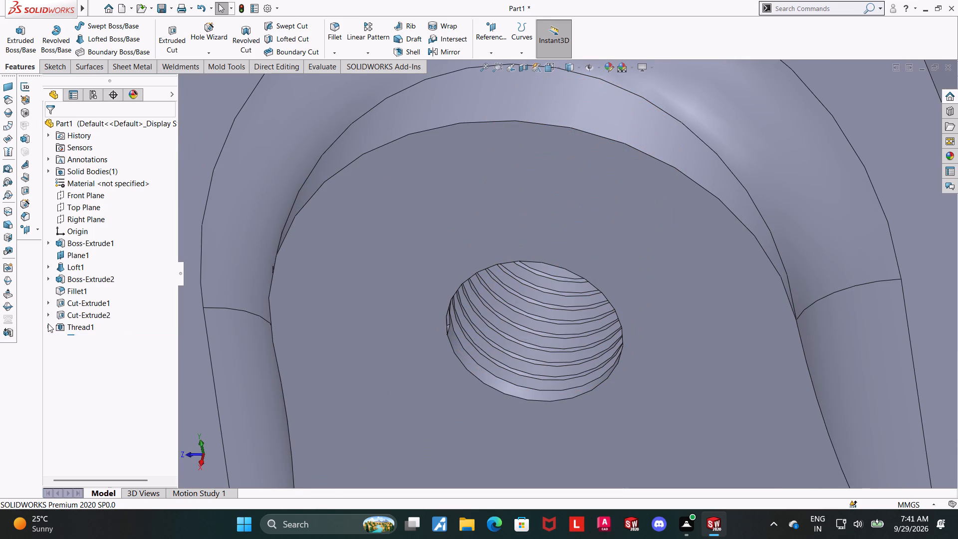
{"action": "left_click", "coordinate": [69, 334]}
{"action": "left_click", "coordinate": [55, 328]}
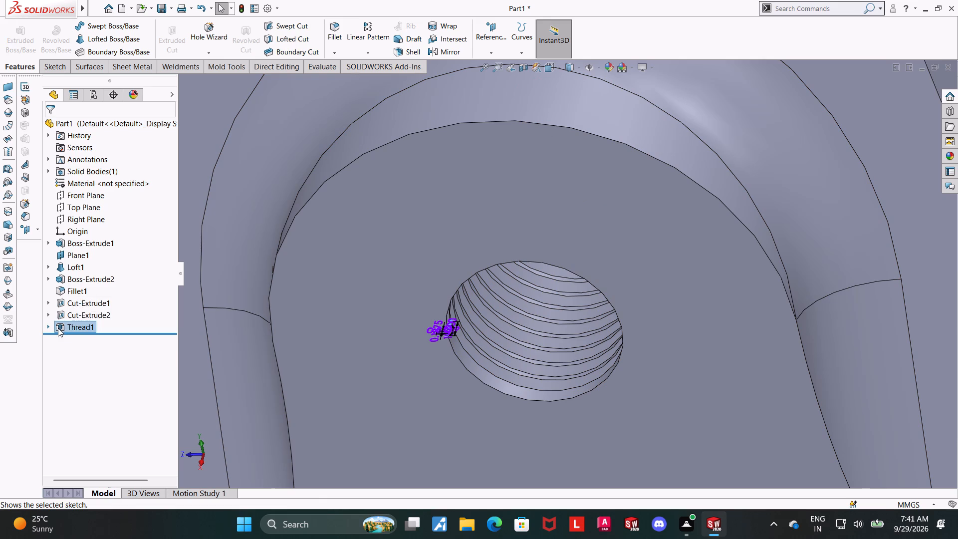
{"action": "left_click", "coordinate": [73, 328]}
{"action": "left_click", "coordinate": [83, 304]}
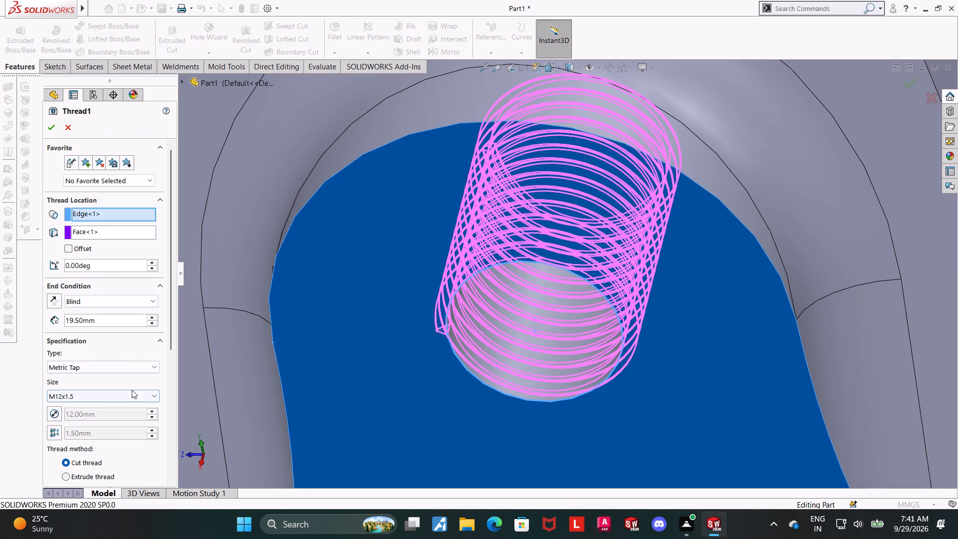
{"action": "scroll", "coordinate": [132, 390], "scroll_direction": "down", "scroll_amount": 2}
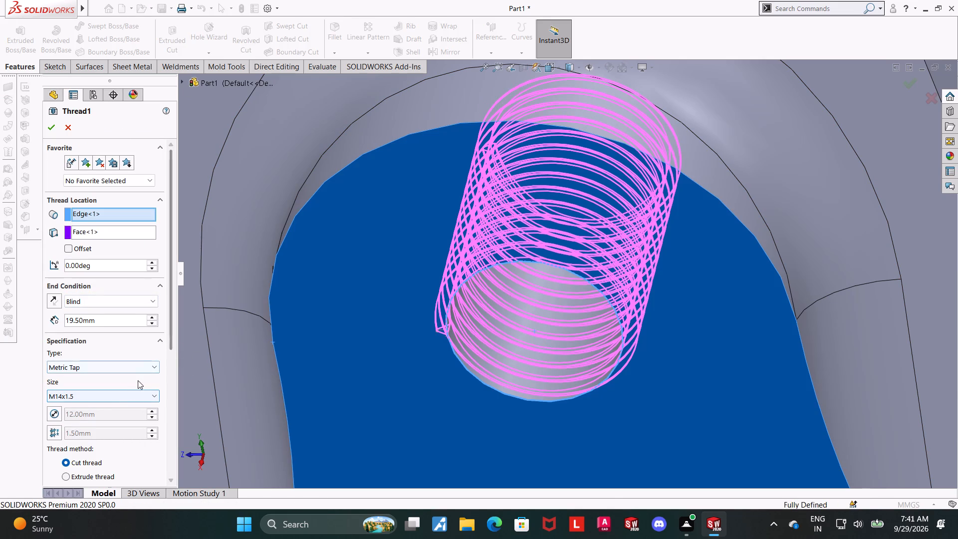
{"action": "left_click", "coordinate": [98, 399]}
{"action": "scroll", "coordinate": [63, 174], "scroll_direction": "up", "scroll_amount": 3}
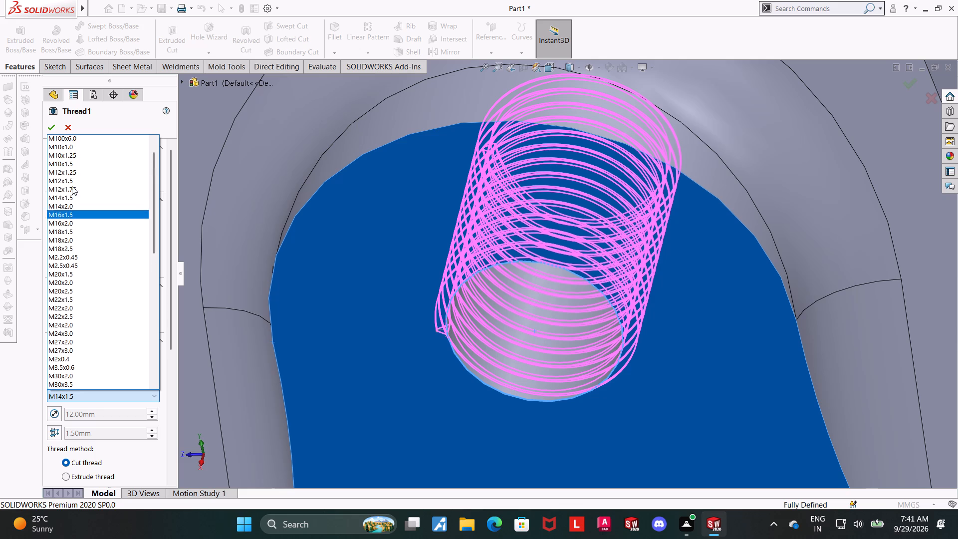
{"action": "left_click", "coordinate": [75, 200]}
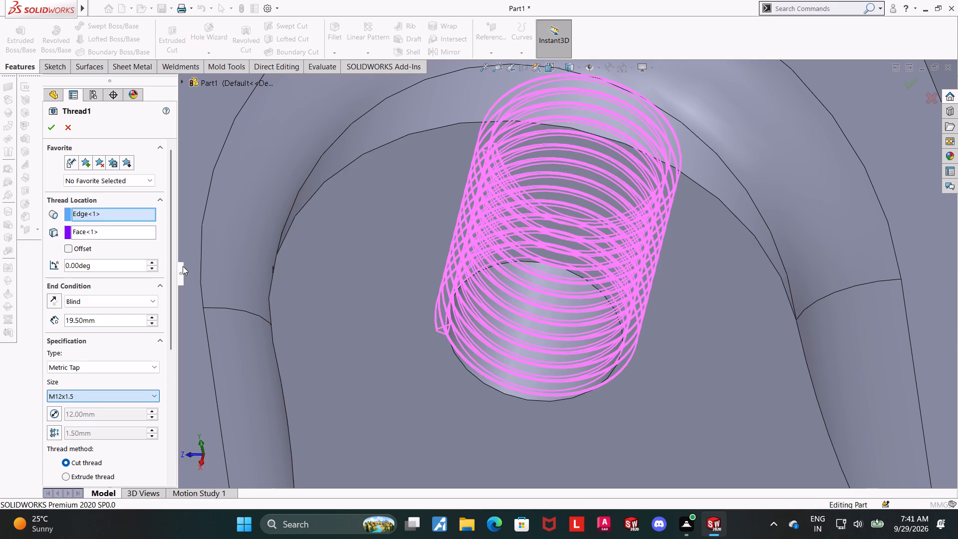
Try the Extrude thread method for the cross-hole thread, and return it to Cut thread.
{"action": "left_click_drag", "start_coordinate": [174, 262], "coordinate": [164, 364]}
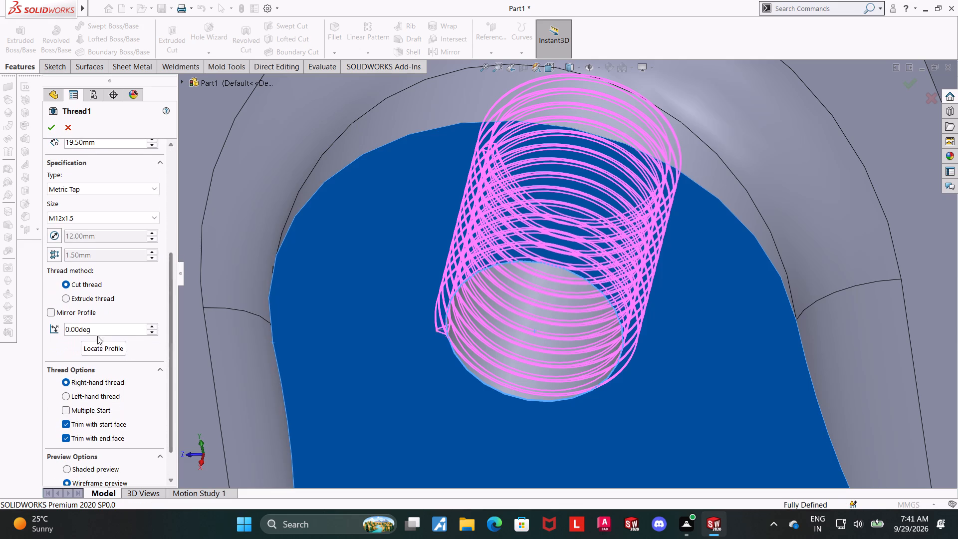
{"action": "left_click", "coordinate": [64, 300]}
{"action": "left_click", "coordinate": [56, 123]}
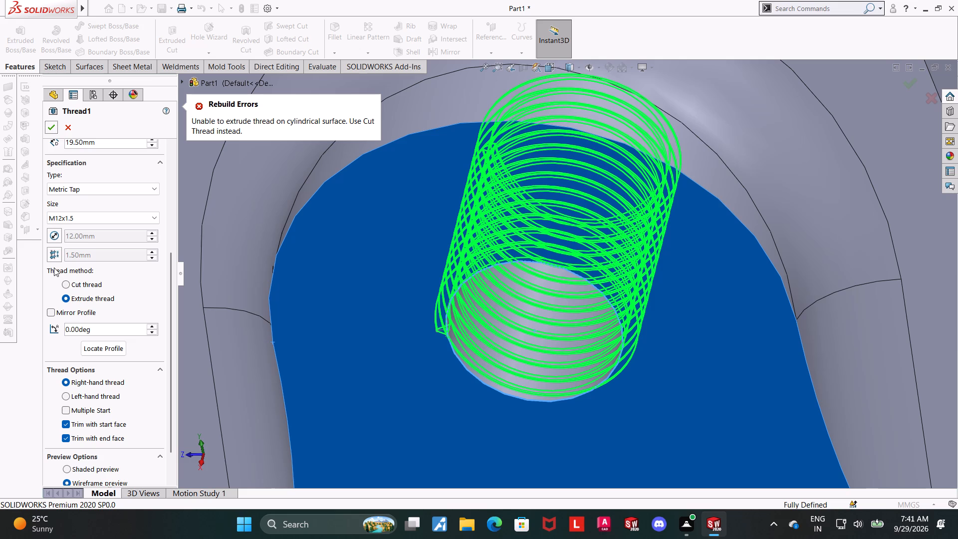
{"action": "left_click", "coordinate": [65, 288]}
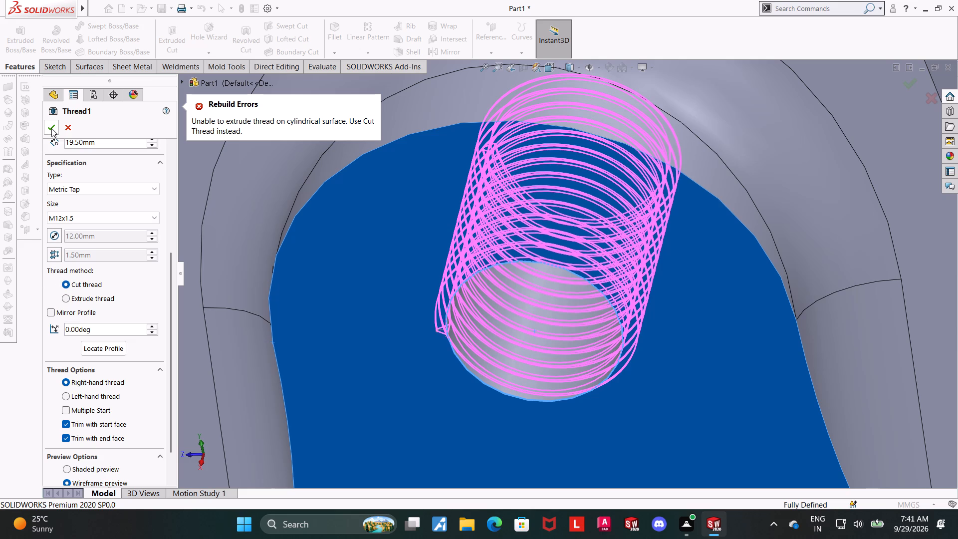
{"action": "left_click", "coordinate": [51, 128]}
Examine the threaded cross hole and the vertical 36 mm hole from several sides, including the underside of the plate.
{"action": "scroll", "coordinate": [178, 194], "scroll_direction": "up", "scroll_amount": 2}
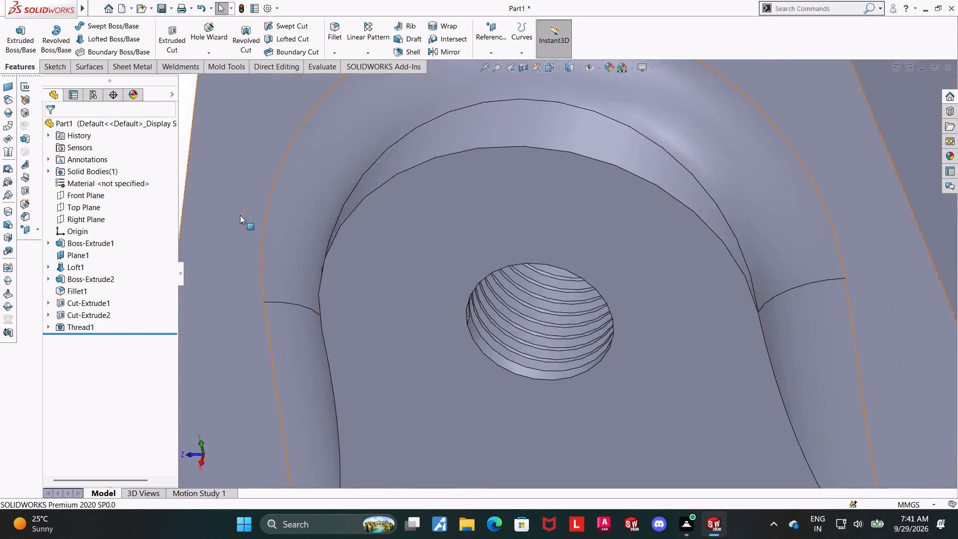
{"action": "scroll", "coordinate": [240, 215], "scroll_direction": "up", "scroll_amount": 4}
{"action": "scroll", "coordinate": [705, 406], "scroll_direction": "up", "scroll_amount": 4}
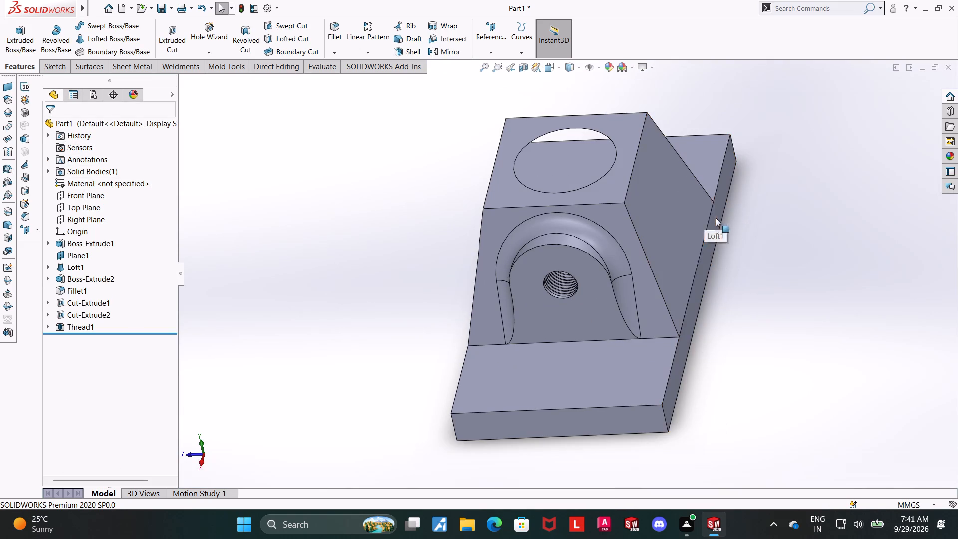
{"action": "scroll", "coordinate": [720, 214], "scroll_direction": "up", "scroll_amount": 3}
{"action": "middle_click_drag", "start_coordinate": [703, 272], "coordinate": [825, 264]}
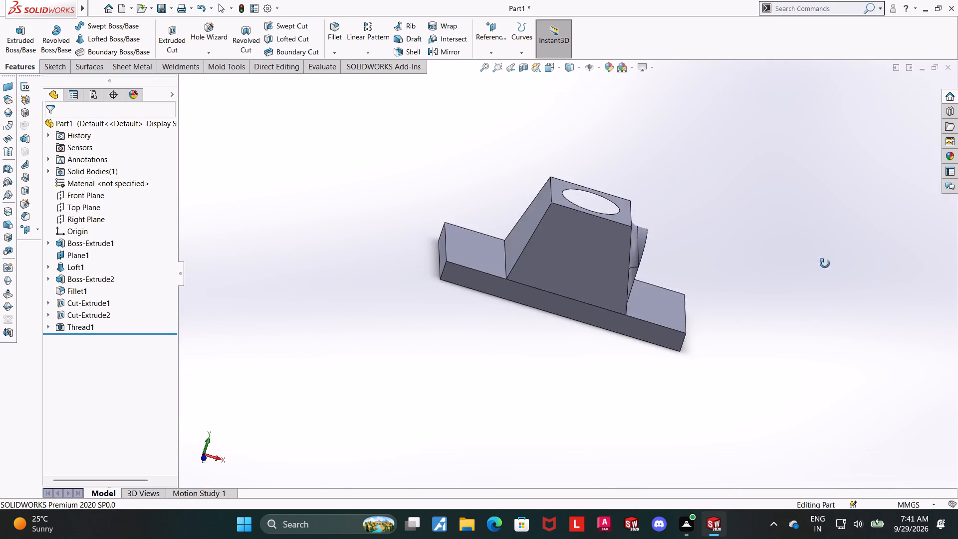
{"action": "middle_click_drag", "start_coordinate": [825, 264], "coordinate": [823, 433]}
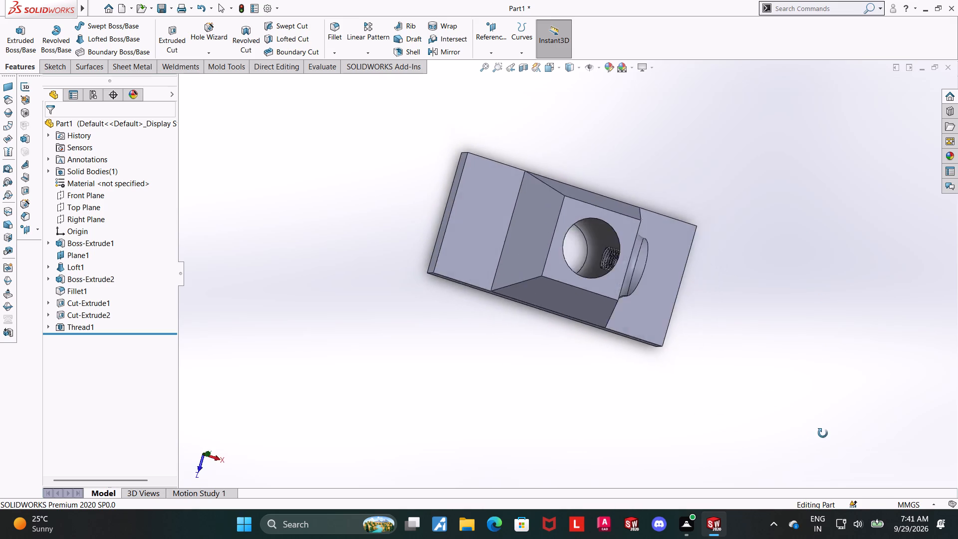
{"action": "middle_click_drag", "start_coordinate": [823, 433], "coordinate": [715, 473]}
{"action": "left_click", "coordinate": [806, 232]}
{"action": "middle_click_drag", "start_coordinate": [750, 248], "coordinate": [811, 325]}
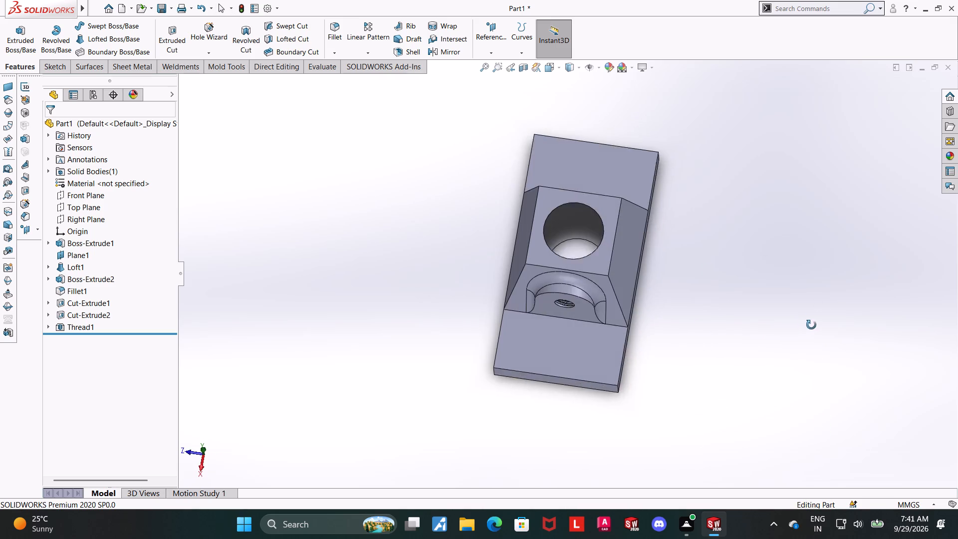
{"action": "middle_click_drag", "start_coordinate": [811, 325], "coordinate": [812, 315]}
{"action": "scroll", "coordinate": [645, 203], "scroll_direction": "down", "scroll_amount": 2}
{"action": "scroll", "coordinate": [542, 231], "scroll_direction": "down", "scroll_amount": 5}
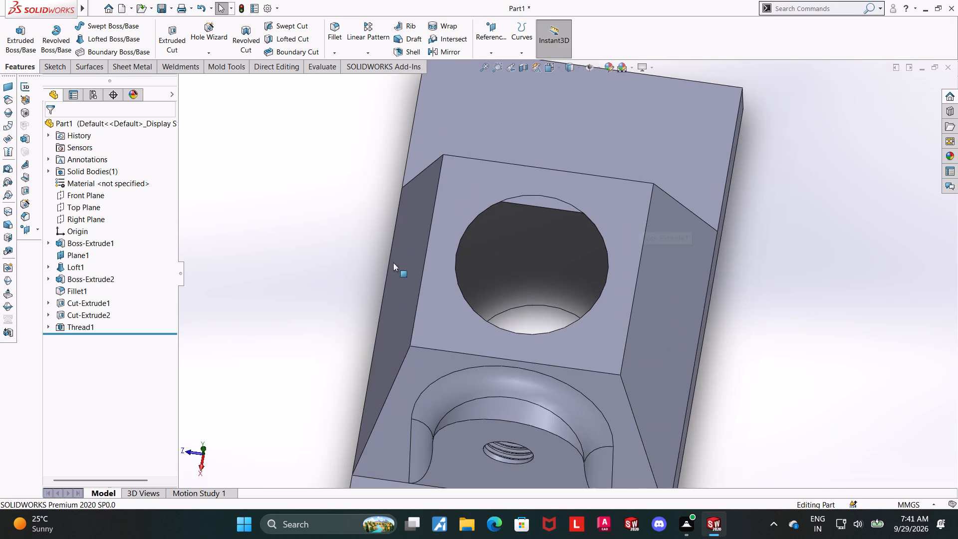
{"action": "scroll", "coordinate": [364, 269], "scroll_direction": "up", "scroll_amount": 2}
{"action": "double_click", "coordinate": [81, 327]}
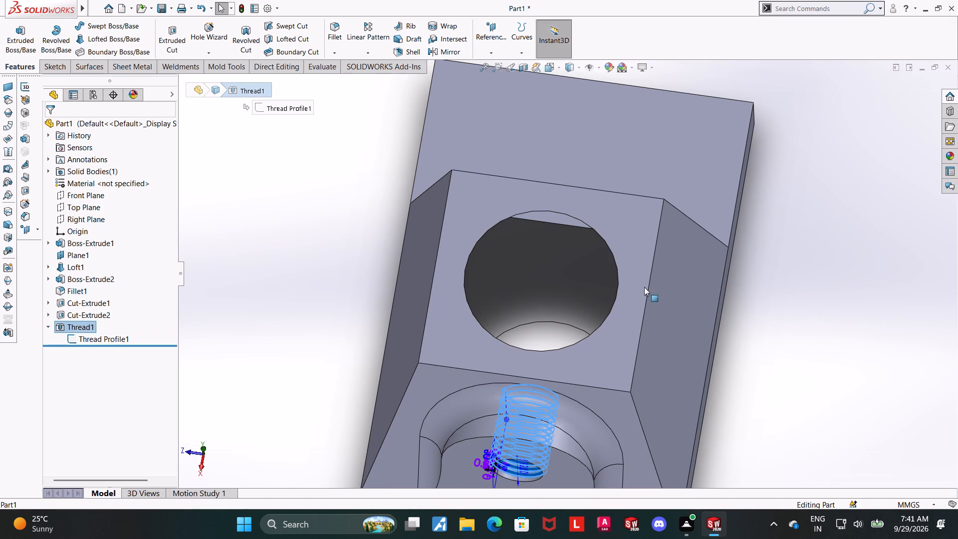
{"action": "left_click", "coordinate": [584, 277]}
{"action": "scroll", "coordinate": [836, 337], "scroll_direction": "up", "scroll_amount": 6}
{"action": "left_click", "coordinate": [722, 344]}
{"action": "middle_click_drag", "start_coordinate": [691, 379], "coordinate": [692, 41]}
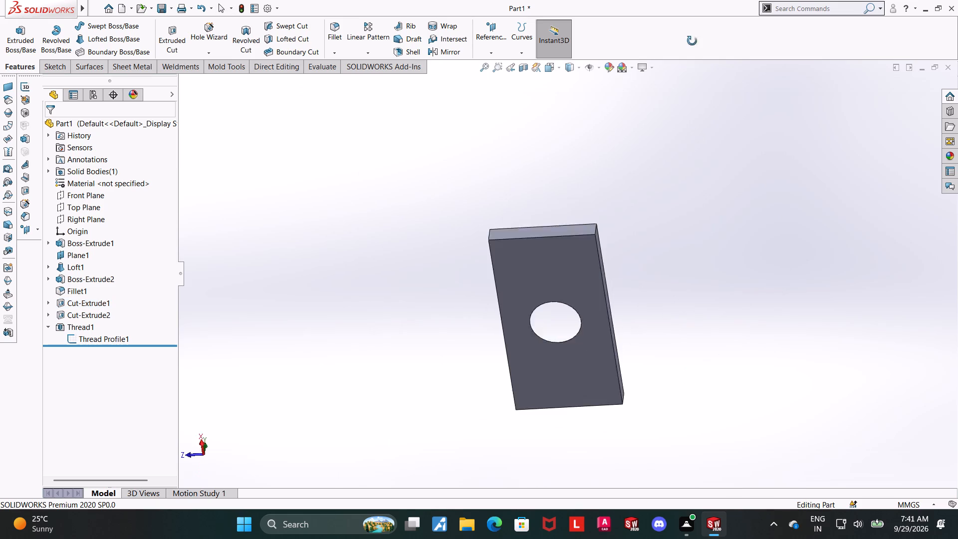
{"action": "middle_click_drag", "start_coordinate": [692, 41], "coordinate": [691, 0]}
{"action": "middle_click_drag", "start_coordinate": [619, 369], "coordinate": [636, 474]}
{"action": "middle_click_drag", "start_coordinate": [644, 224], "coordinate": [640, 340]}
{"action": "middle_click_drag", "start_coordinate": [634, 332], "coordinate": [624, 459]}
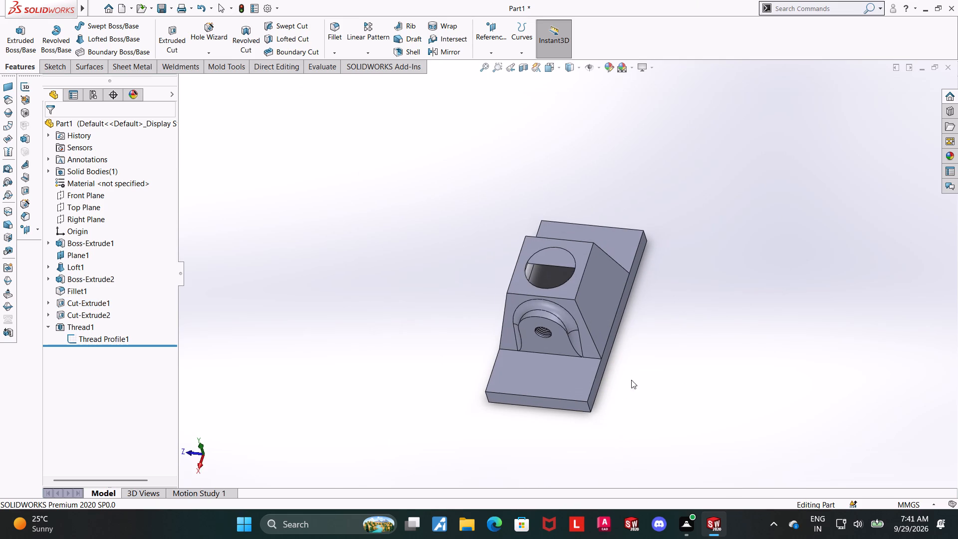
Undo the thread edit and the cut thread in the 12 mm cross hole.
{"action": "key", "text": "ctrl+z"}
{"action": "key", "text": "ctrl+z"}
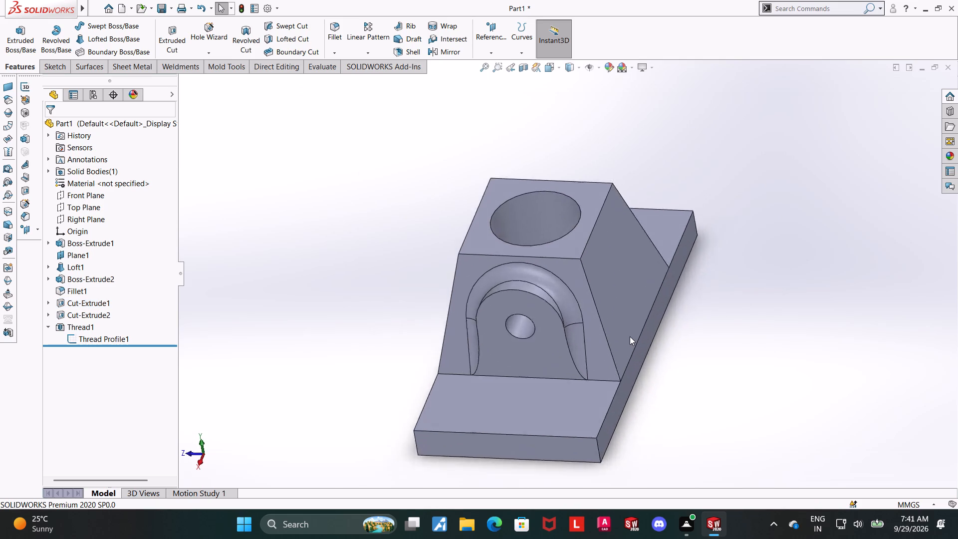
Examine the inner wall of the vertical 36 mm hole and the unthreaded 12 mm cross hole.
{"action": "scroll", "coordinate": [626, 314], "scroll_direction": "up", "scroll_amount": 5}
{"action": "middle_click_drag", "start_coordinate": [683, 293], "coordinate": [688, 428]}
{"action": "scroll", "coordinate": [568, 198], "scroll_direction": "down", "scroll_amount": 4}
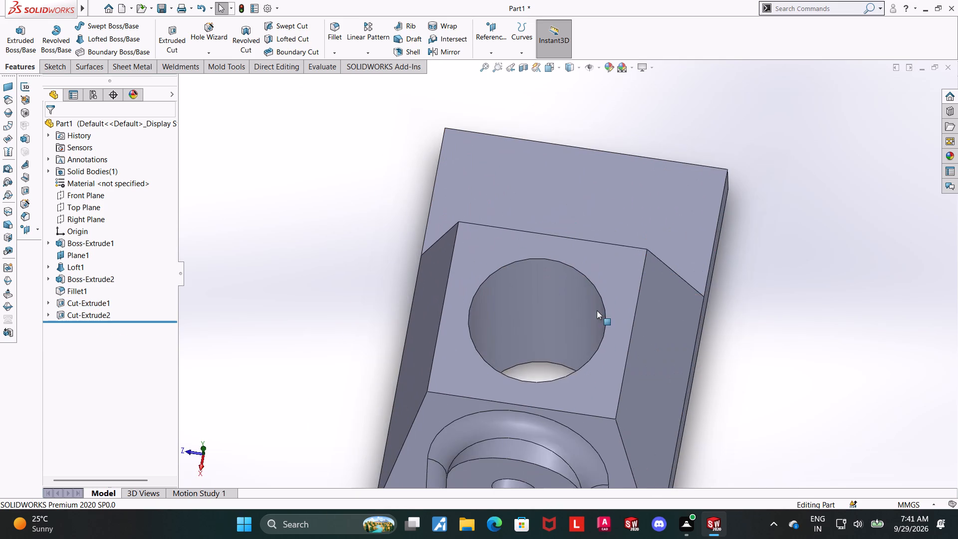
{"action": "scroll", "coordinate": [594, 317], "scroll_direction": "up", "scroll_amount": 3}
{"action": "scroll", "coordinate": [602, 381], "scroll_direction": "up", "scroll_amount": 3}
{"action": "scroll", "coordinate": [580, 346], "scroll_direction": "down", "scroll_amount": 5}
{"action": "middle_click_drag", "start_coordinate": [715, 272], "coordinate": [739, 279]}
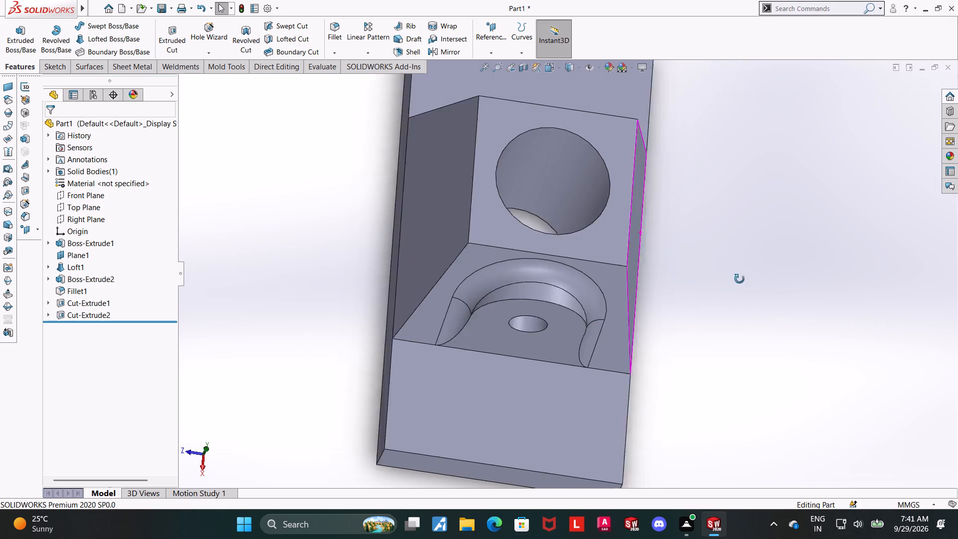
{"action": "middle_click_drag", "start_coordinate": [739, 279], "coordinate": [662, 322]}
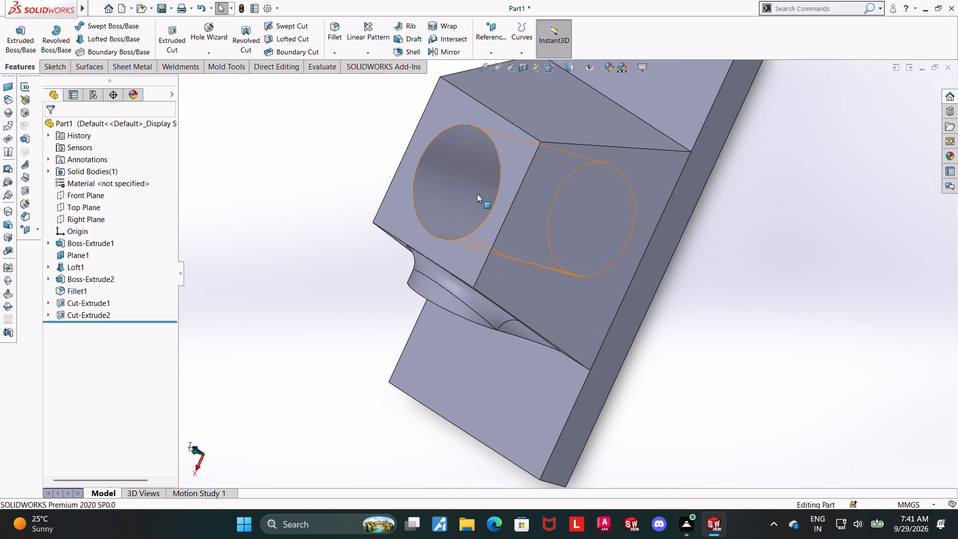
{"action": "left_click", "coordinate": [477, 191]}
{"action": "left_click", "coordinate": [957, 243]}
{"action": "middle_click_drag", "start_coordinate": [718, 250], "coordinate": [739, 161]}
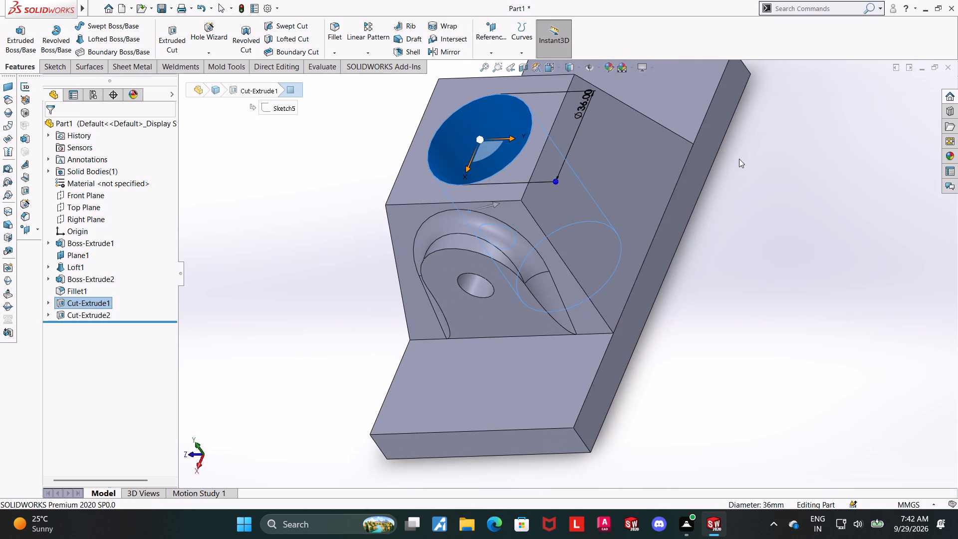
Start a new Thread on the 12 mm cross hole's outer circular edge, trimmed with both its start face and end face.
{"action": "left_click", "coordinate": [200, 54]}
{"action": "left_click", "coordinate": [218, 89]}
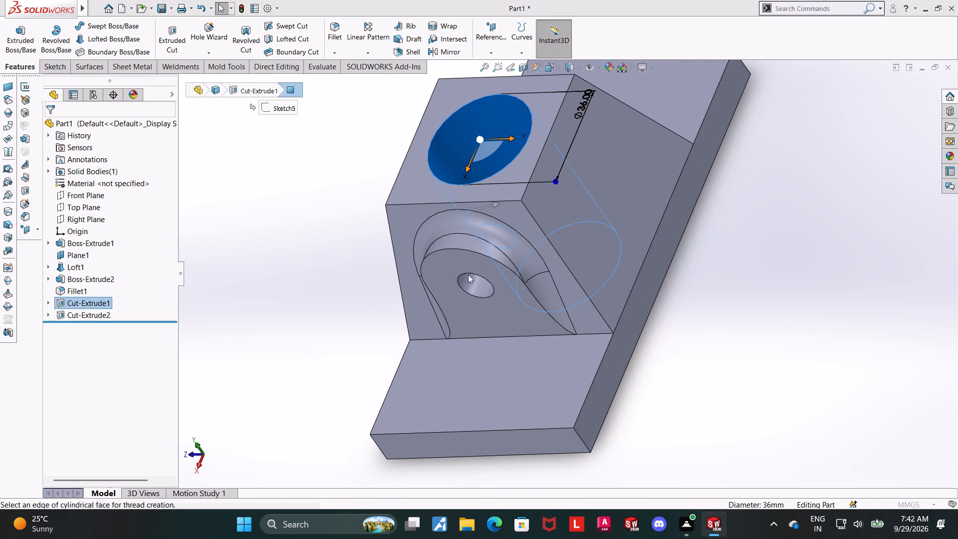
{"action": "left_click", "coordinate": [558, 277]}
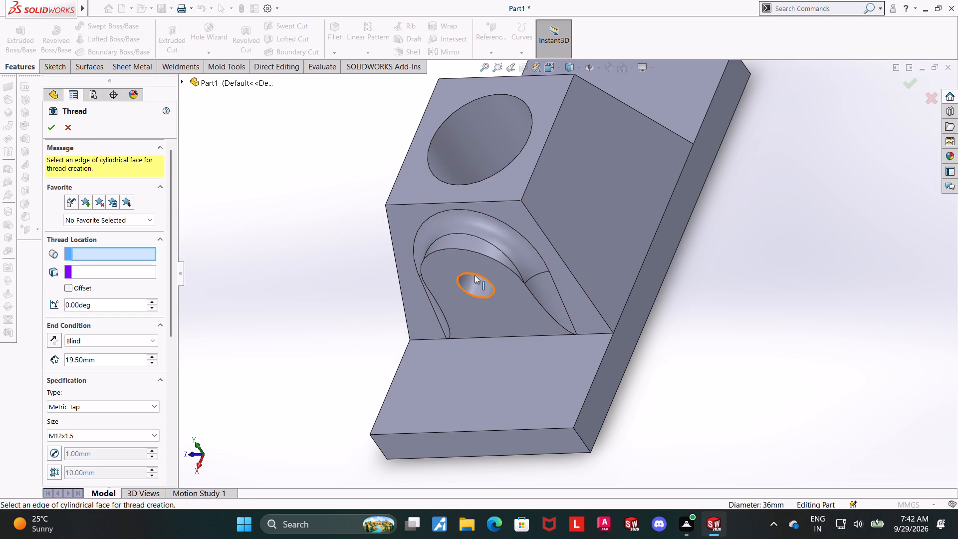
{"action": "left_click", "coordinate": [475, 274]}
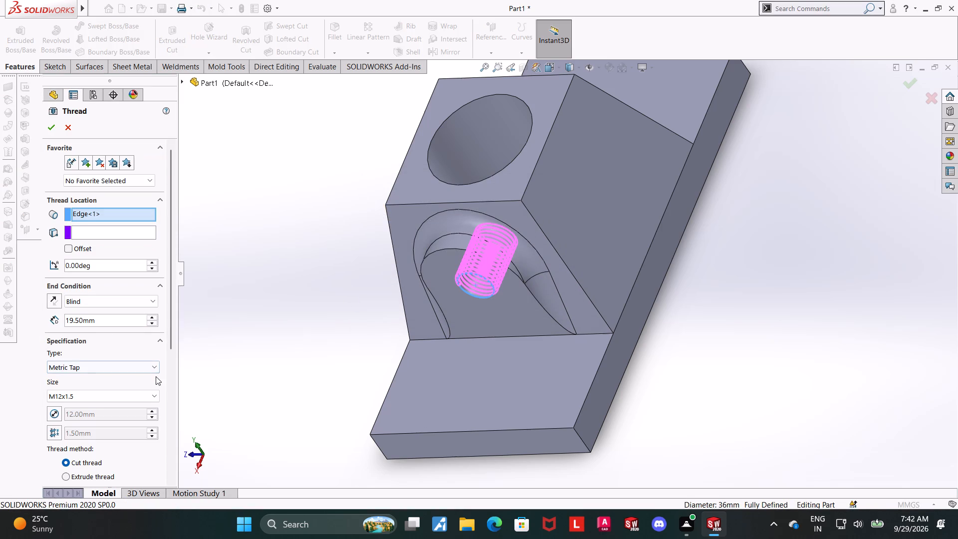
{"action": "left_click_drag", "start_coordinate": [169, 308], "coordinate": [172, 390]}
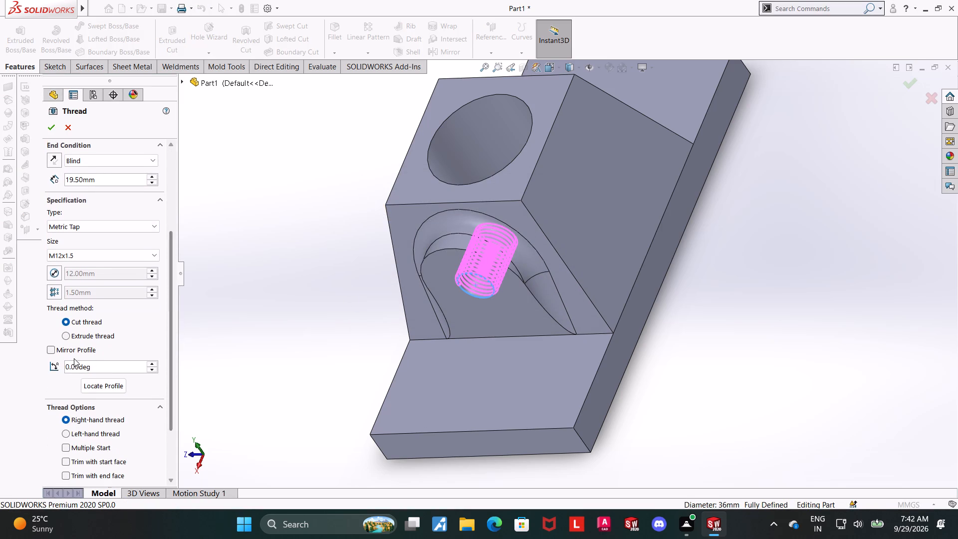
{"action": "left_click", "coordinate": [69, 464]}
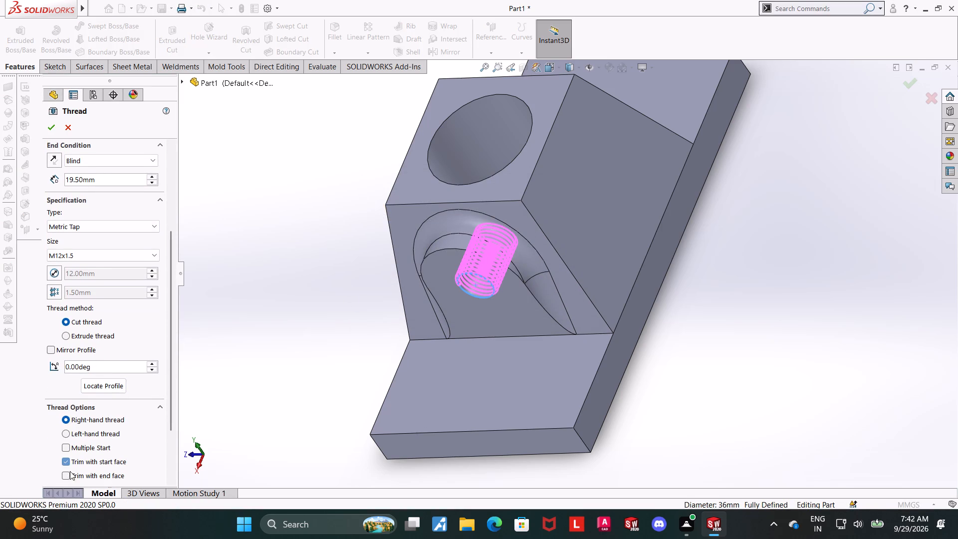
{"action": "left_click", "coordinate": [69, 475]}
{"action": "left_click_drag", "start_coordinate": [166, 419], "coordinate": [168, 457]}
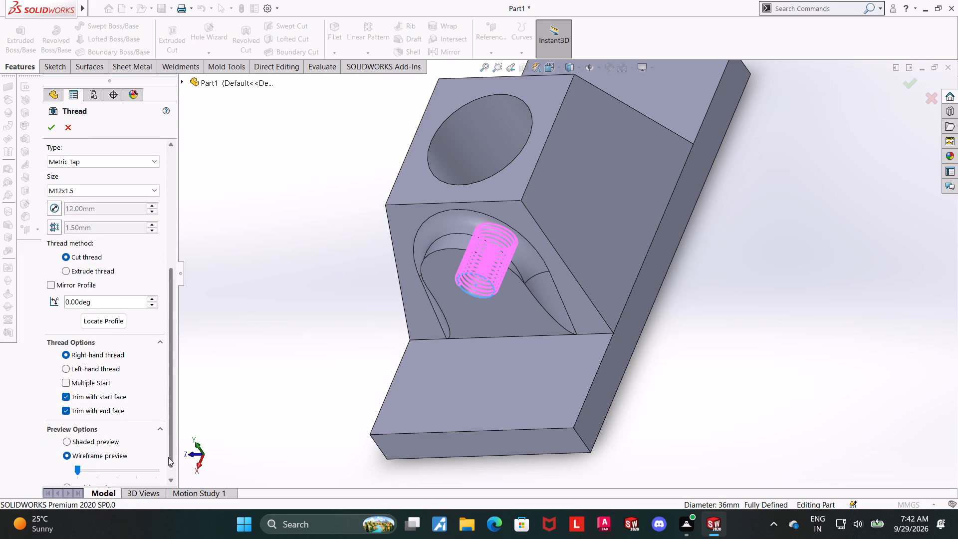
{"action": "left_click_drag", "start_coordinate": [168, 457], "coordinate": [179, 282]}
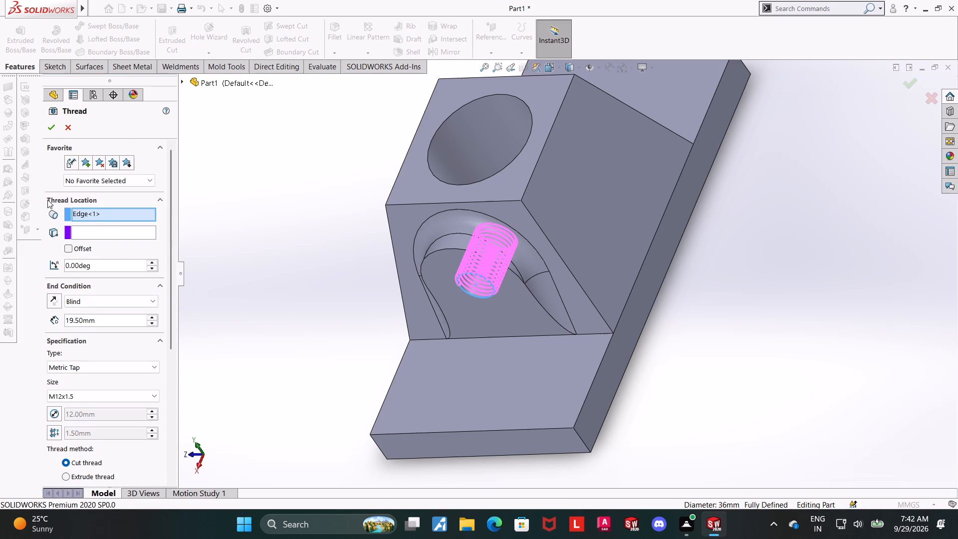
Cut the M12x1.5 Metric Tap thread in the cross hole, Blind 19.5 mm deep, leaving the optional start location empty.
{"action": "left_click", "coordinate": [84, 234]}
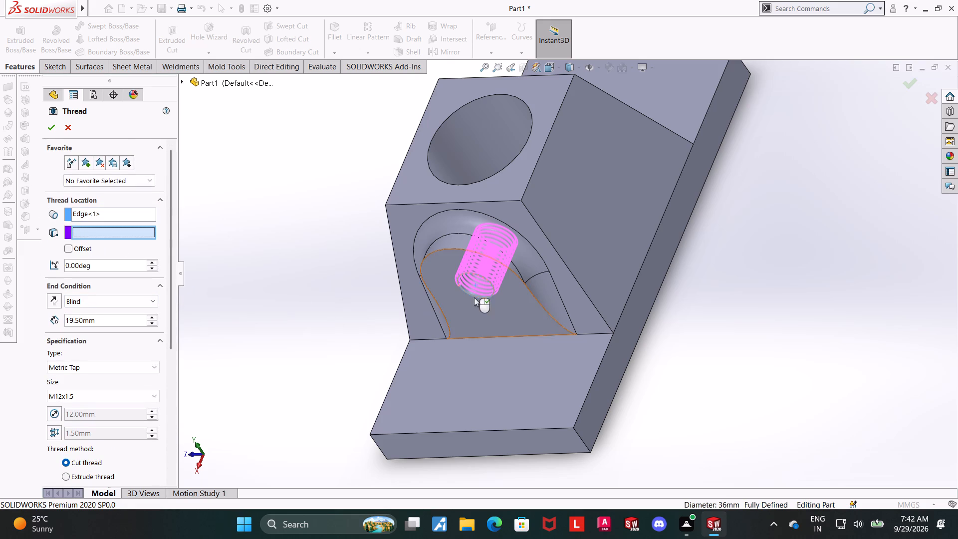
{"action": "left_click", "coordinate": [476, 307]}
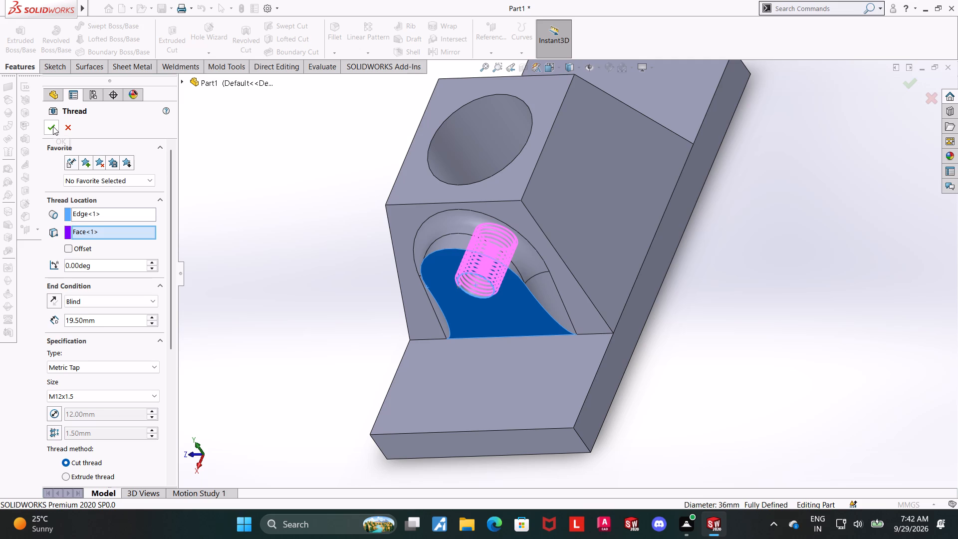
{"action": "scroll", "coordinate": [98, 232], "scroll_direction": "up", "scroll_amount": 1}
{"action": "right_click", "coordinate": [98, 232]}
{"action": "left_click", "coordinate": [109, 254]}
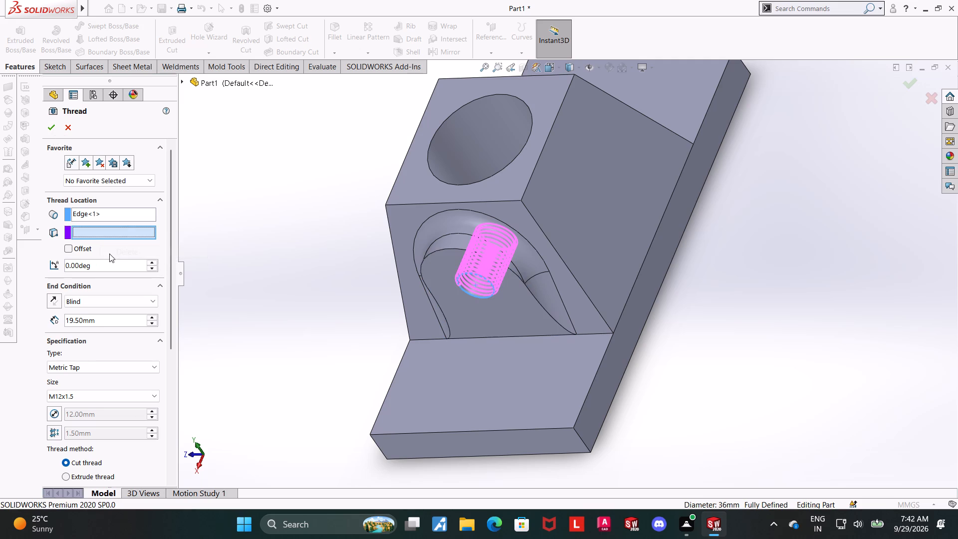
{"action": "left_click", "coordinate": [55, 134]}
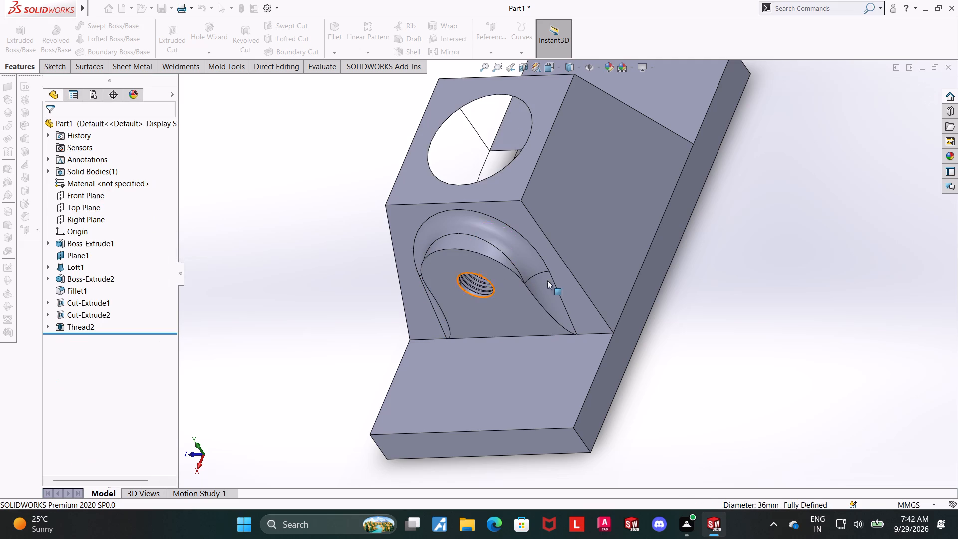
Examine the tapered boss, the vertical 36 mm hole and the threaded cross hole from several sides.
{"action": "middle_click_drag", "start_coordinate": [726, 310], "coordinate": [689, 403]}
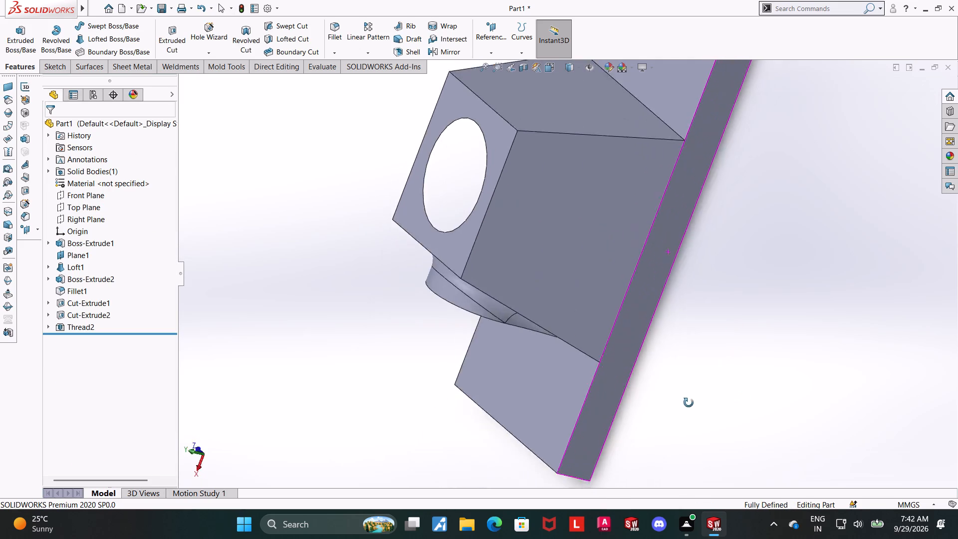
{"action": "middle_click_drag", "start_coordinate": [689, 403], "coordinate": [723, 404]}
{"action": "scroll", "coordinate": [518, 200], "scroll_direction": "down", "scroll_amount": 5}
{"action": "middle_click_drag", "start_coordinate": [517, 209], "coordinate": [526, 266]}
{"action": "scroll", "coordinate": [526, 266], "scroll_direction": "up", "scroll_amount": 4}
{"action": "scroll", "coordinate": [557, 307], "scroll_direction": "up", "scroll_amount": 1}
{"action": "middle_click_drag", "start_coordinate": [557, 307], "coordinate": [563, 261]}
{"action": "scroll", "coordinate": [563, 261], "scroll_direction": "up", "scroll_amount": 6}
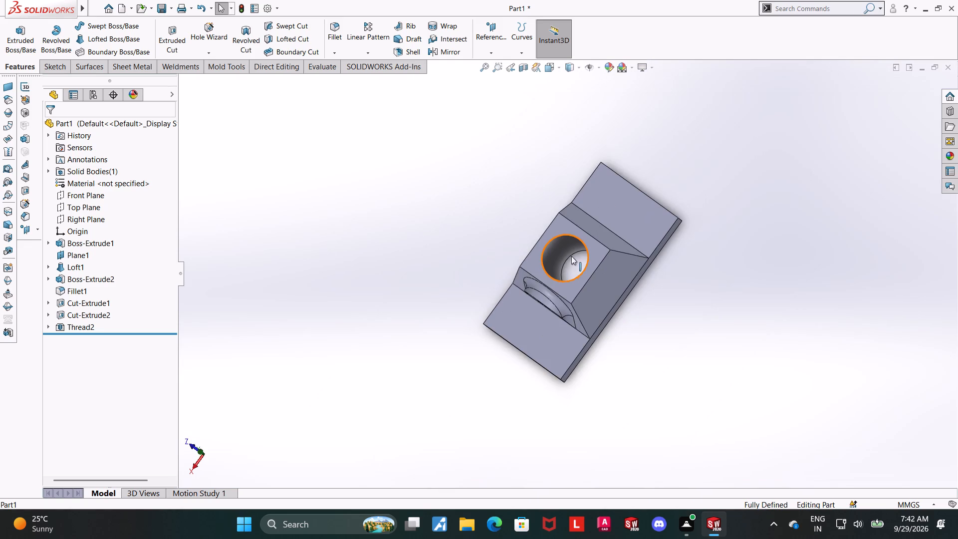
{"action": "middle_click_drag", "start_coordinate": [603, 295], "coordinate": [628, 8]}
{"action": "middle_click_drag", "start_coordinate": [610, 273], "coordinate": [567, 402]}
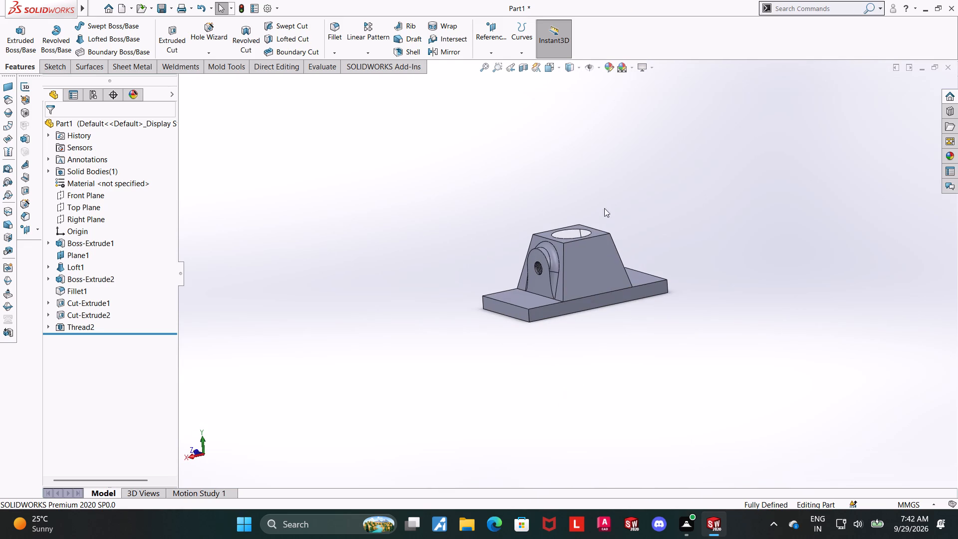
Inspect the cross hole's thread through the part in wireframe display, and return to the shaded display with edges.
{"action": "left_click", "coordinate": [569, 61]}
{"action": "left_click", "coordinate": [572, 147]}
{"action": "left_click", "coordinate": [572, 137]}
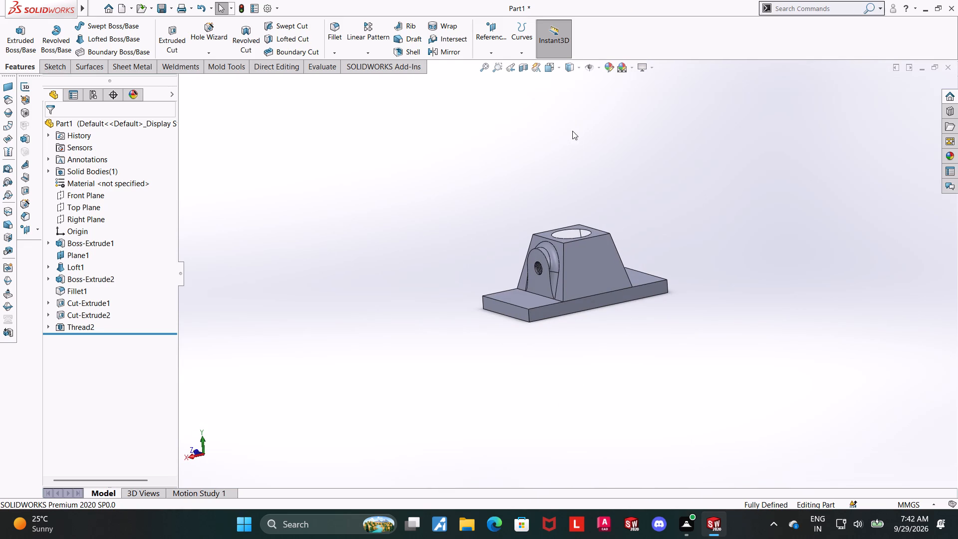
{"action": "left_click", "coordinate": [576, 70]}
{"action": "left_click", "coordinate": [572, 139]}
{"action": "middle_click_drag", "start_coordinate": [612, 169], "coordinate": [533, 208]}
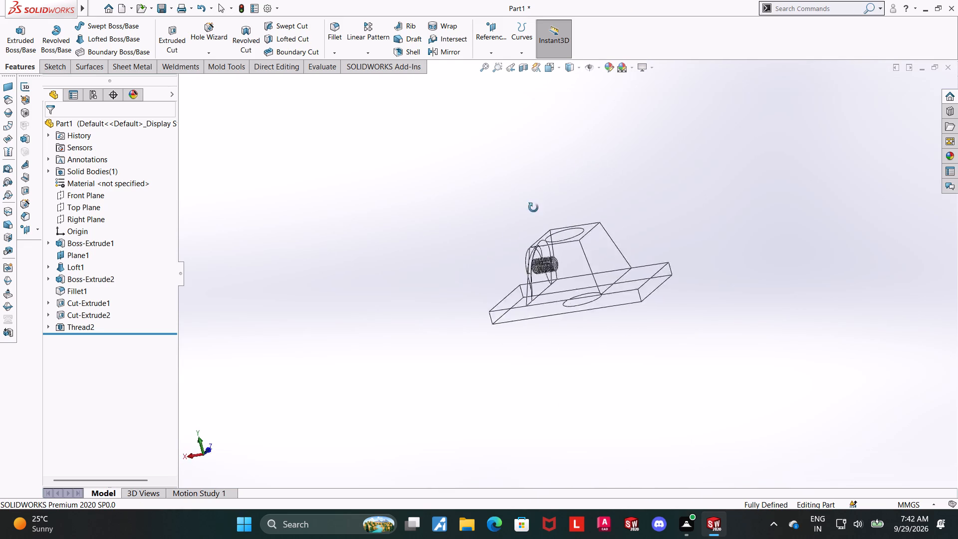
{"action": "middle_click_drag", "start_coordinate": [533, 208], "coordinate": [586, 248]}
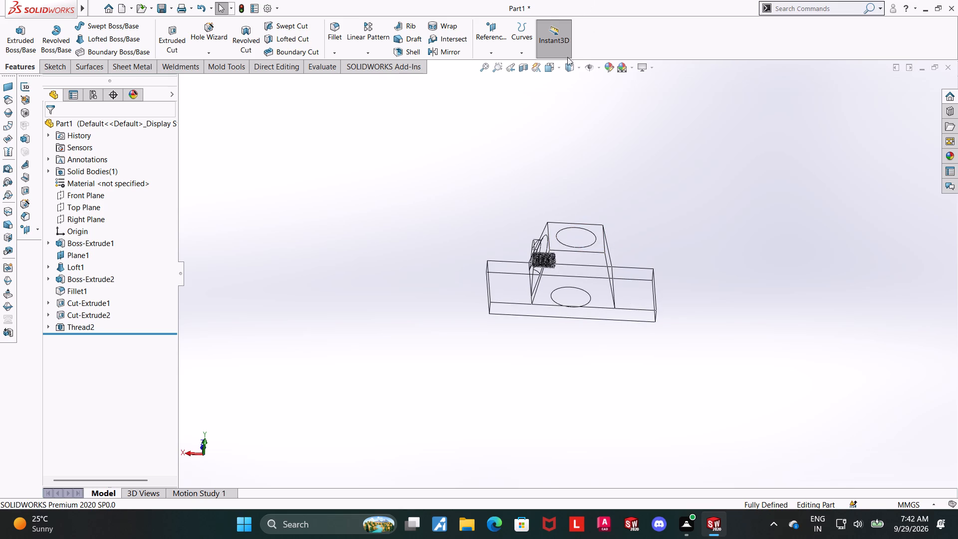
{"action": "left_click", "coordinate": [572, 62]}
{"action": "left_click", "coordinate": [572, 76]}
Set the cross hole thread's blind depth to 19 mm.
{"action": "middle_click_drag", "start_coordinate": [588, 218], "coordinate": [586, 316]}
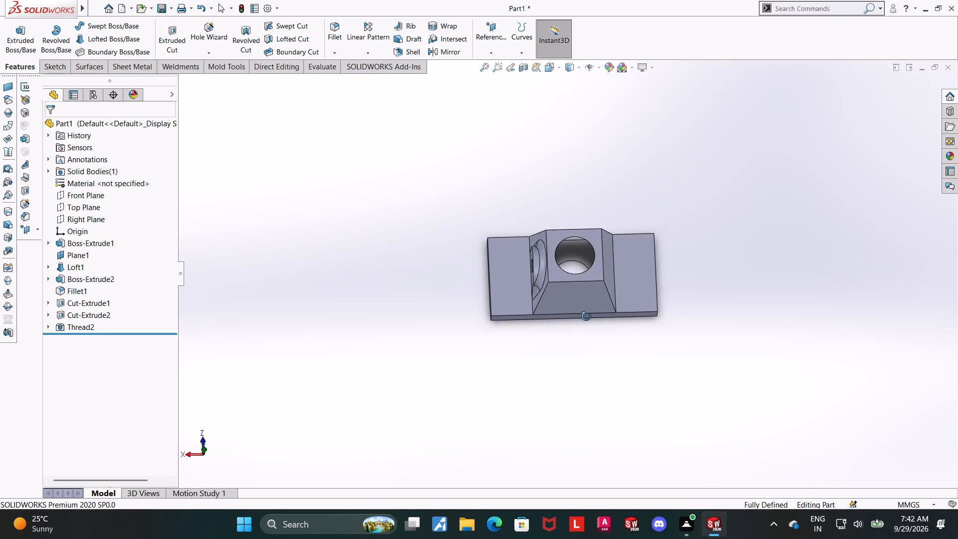
{"action": "middle_click_drag", "start_coordinate": [586, 316], "coordinate": [579, 322]}
{"action": "scroll", "coordinate": [579, 312], "scroll_direction": "up", "scroll_amount": 1}
{"action": "scroll", "coordinate": [579, 275], "scroll_direction": "down", "scroll_amount": 6}
{"action": "scroll", "coordinate": [568, 236], "scroll_direction": "down", "scroll_amount": 2}
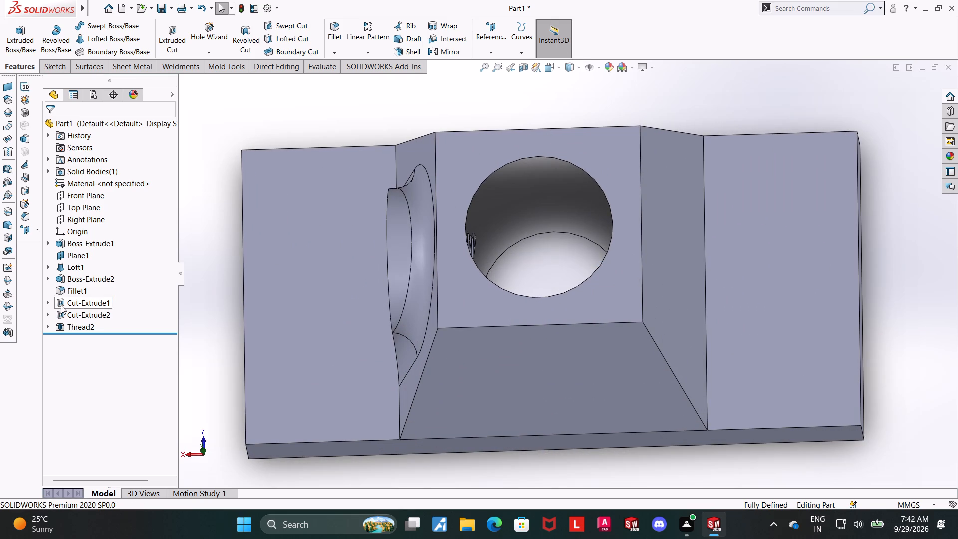
{"action": "left_click", "coordinate": [63, 322]}
{"action": "left_click", "coordinate": [71, 288]}
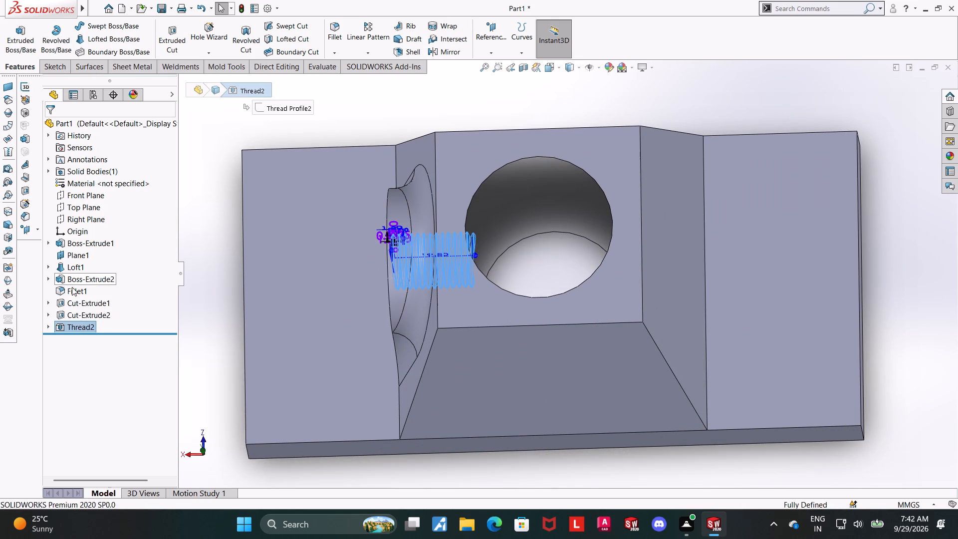
{"action": "left_click_drag", "start_coordinate": [109, 320], "coordinate": [99, 320]}
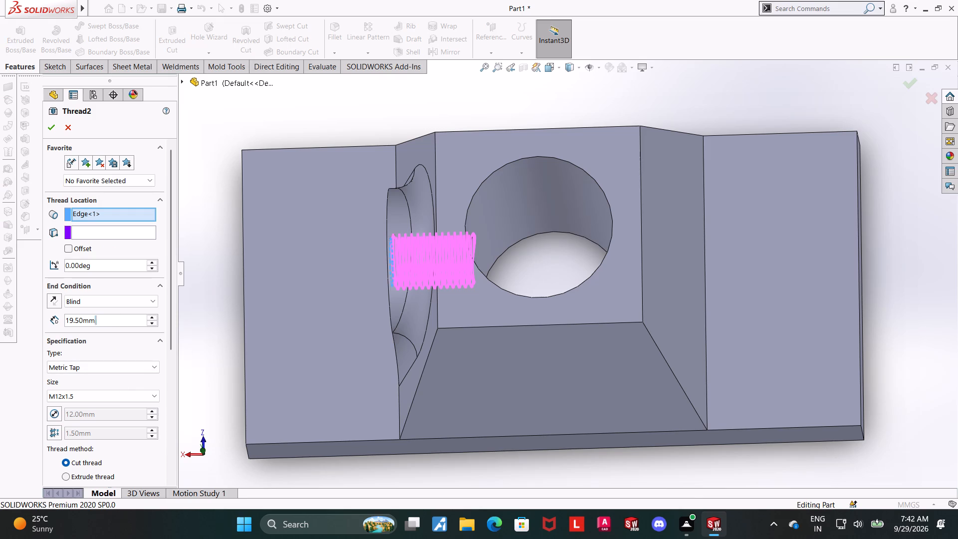
{"action": "left_click_drag", "start_coordinate": [99, 320], "coordinate": [0, 315]}
{"action": "type", "text": "19"}
{"action": "key", "text": "Return"}
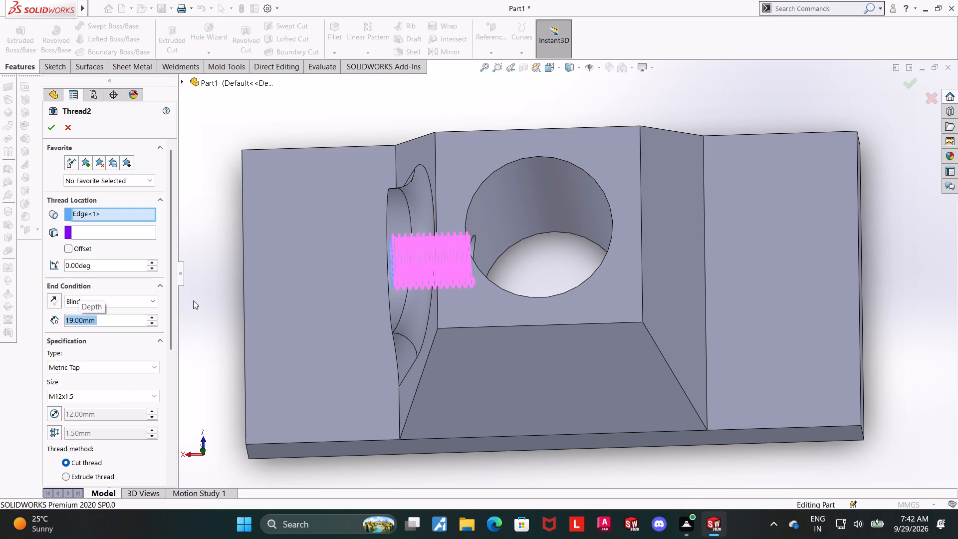
{"action": "left_click", "coordinate": [48, 133]}
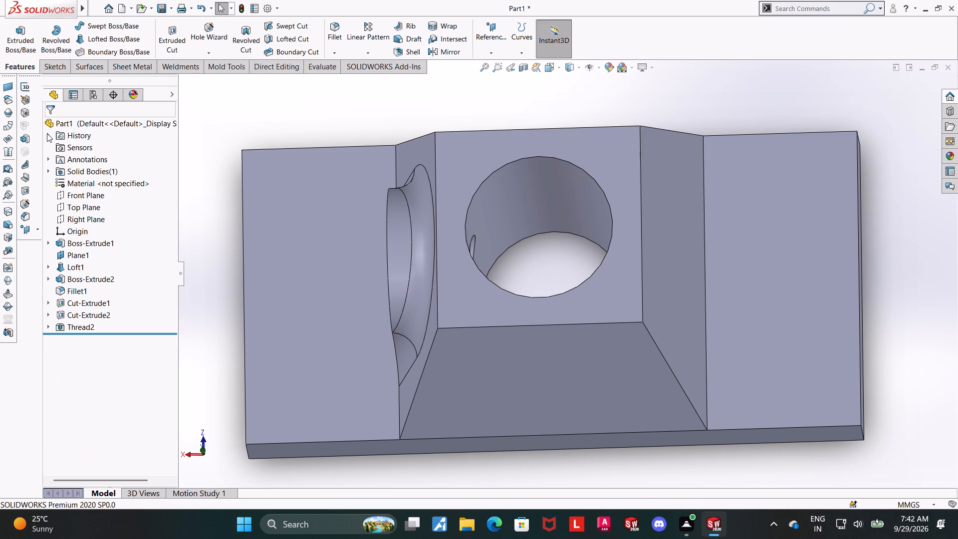
Examine both ends of the cross hole's thread, at the vertical hole's inner wall and at the arch face.
{"action": "middle_click_drag", "start_coordinate": [536, 258], "coordinate": [507, 284]}
{"action": "scroll", "coordinate": [502, 272], "scroll_direction": "down", "scroll_amount": 2}
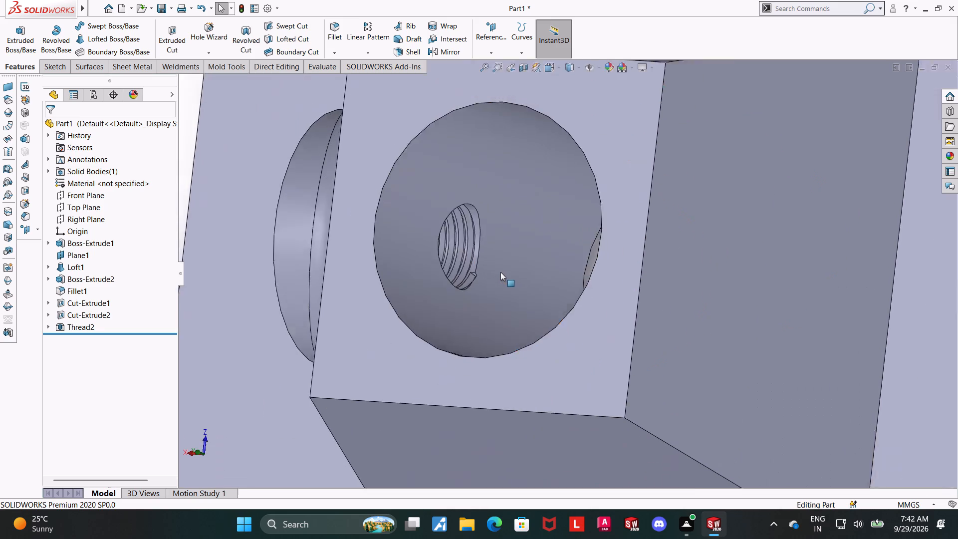
{"action": "scroll", "coordinate": [500, 272], "scroll_direction": "down", "scroll_amount": 9}
{"action": "middle_click_drag", "start_coordinate": [490, 268], "coordinate": [509, 252]}
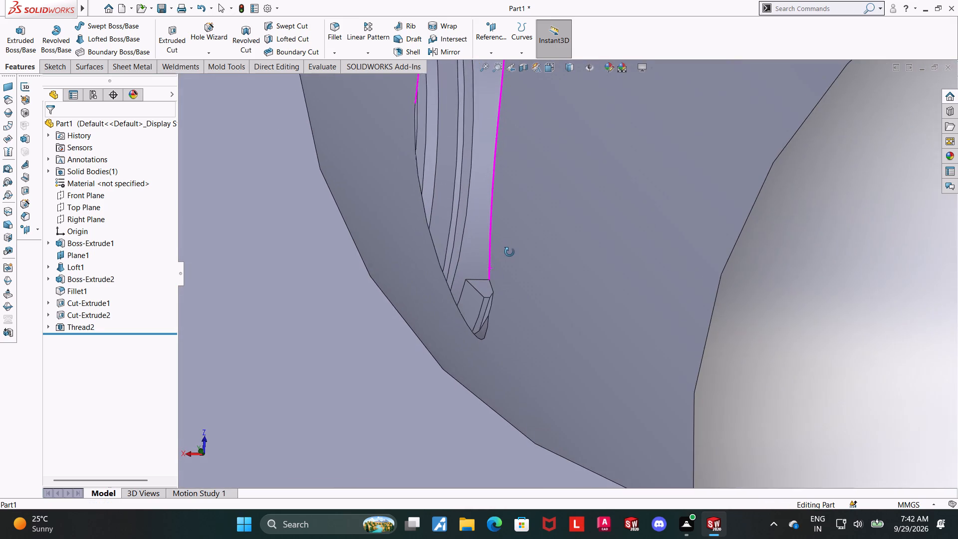
{"action": "middle_click_drag", "start_coordinate": [509, 252], "coordinate": [510, 254]}
{"action": "scroll", "coordinate": [672, 271], "scroll_direction": "up", "scroll_amount": 5}
{"action": "scroll", "coordinate": [623, 267], "scroll_direction": "up", "scroll_amount": 3}
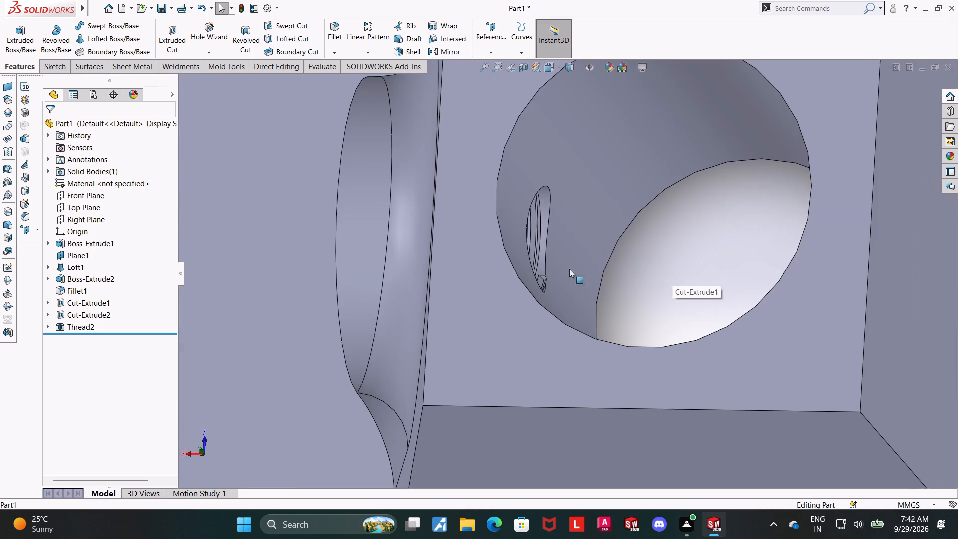
{"action": "middle_click_drag", "start_coordinate": [478, 281], "coordinate": [438, 305]}
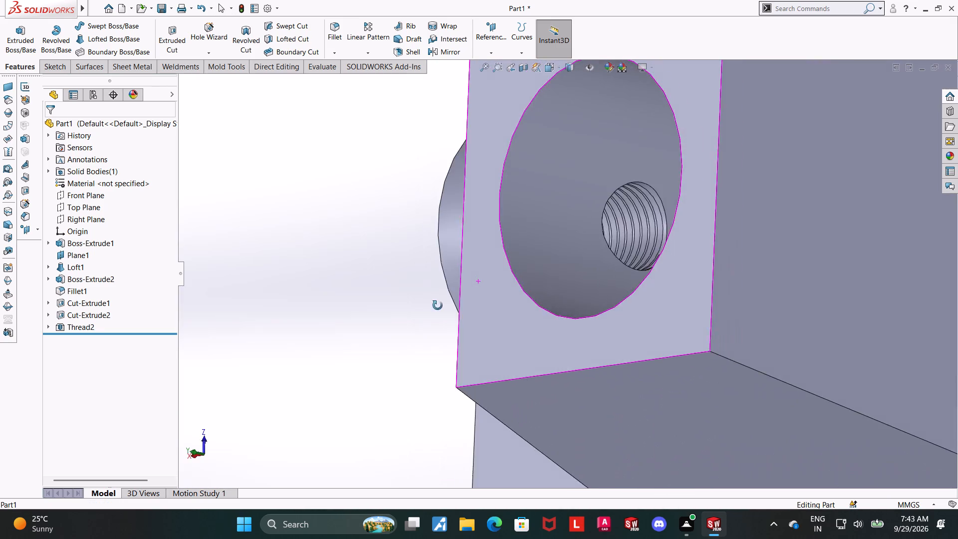
{"action": "middle_click_drag", "start_coordinate": [438, 305], "coordinate": [463, 318]}
{"action": "scroll", "coordinate": [605, 239], "scroll_direction": "down", "scroll_amount": 7}
{"action": "middle_click_drag", "start_coordinate": [576, 267], "coordinate": [578, 256]}
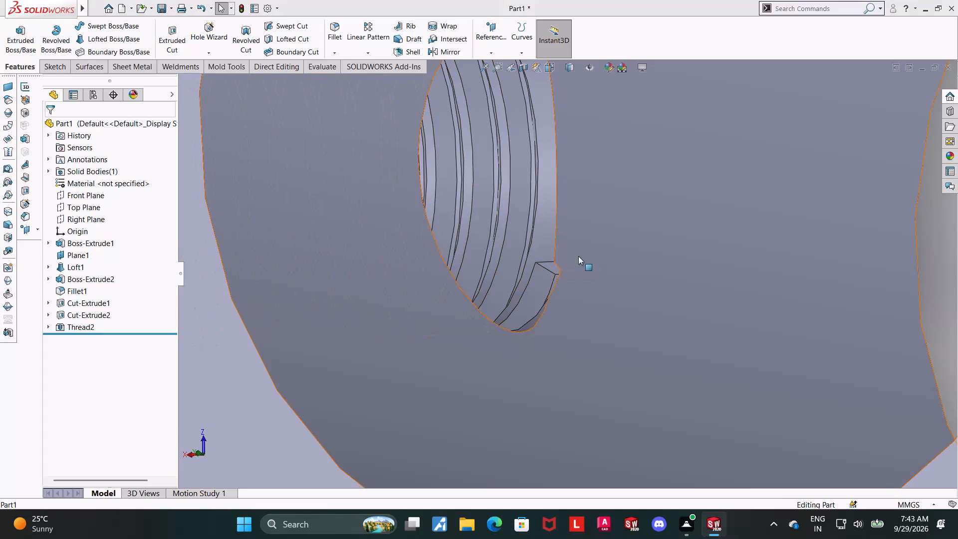
{"action": "middle_click_drag", "start_coordinate": [578, 256], "coordinate": [614, 183]}
{"action": "middle_click_drag", "start_coordinate": [615, 182], "coordinate": [634, 166]}
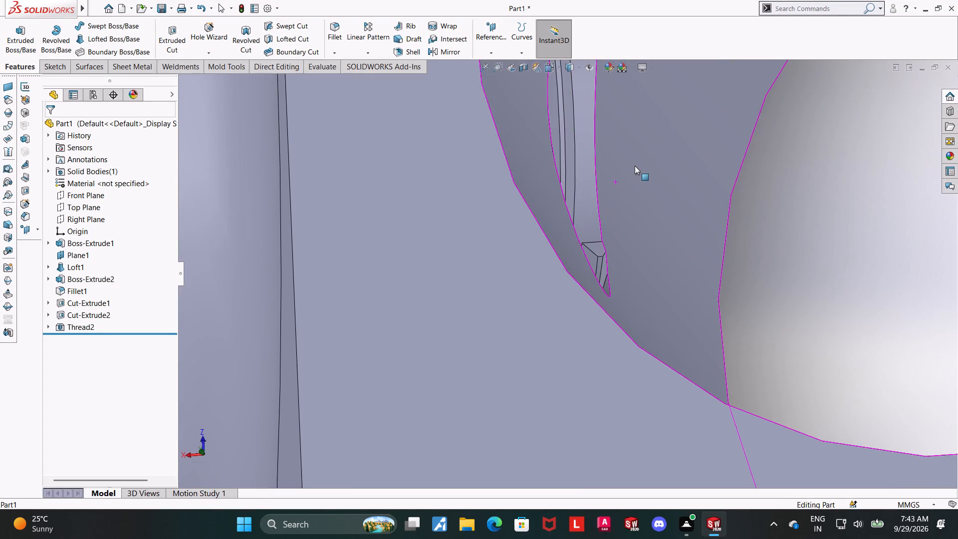
{"action": "scroll", "coordinate": [635, 166], "scroll_direction": "up", "scroll_amount": 11}
{"action": "middle_click_drag", "start_coordinate": [540, 305], "coordinate": [618, 220]}
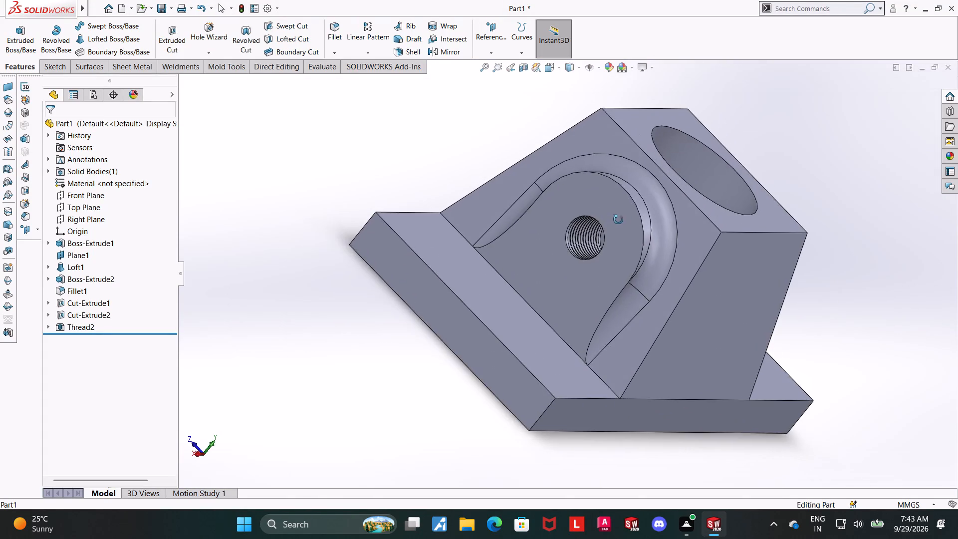
{"action": "middle_click_drag", "start_coordinate": [618, 220], "coordinate": [616, 220]}
{"action": "scroll", "coordinate": [601, 229], "scroll_direction": "down", "scroll_amount": 6}
{"action": "scroll", "coordinate": [464, 258], "scroll_direction": "down", "scroll_amount": 3}
{"action": "middle_click_drag", "start_coordinate": [460, 259], "coordinate": [412, 261]}
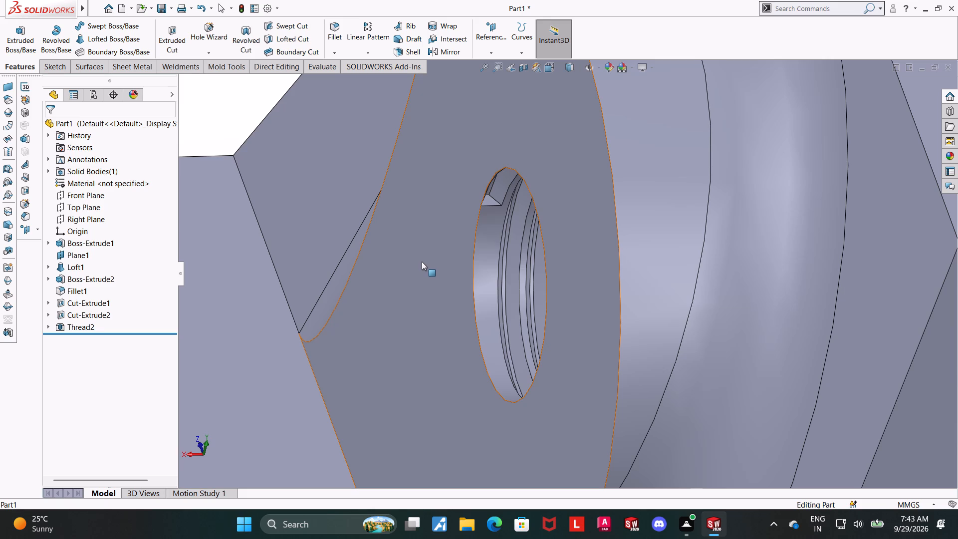
{"action": "scroll", "coordinate": [492, 262], "scroll_direction": "up", "scroll_amount": 13}
{"action": "scroll", "coordinate": [645, 304], "scroll_direction": "down", "scroll_amount": 3}
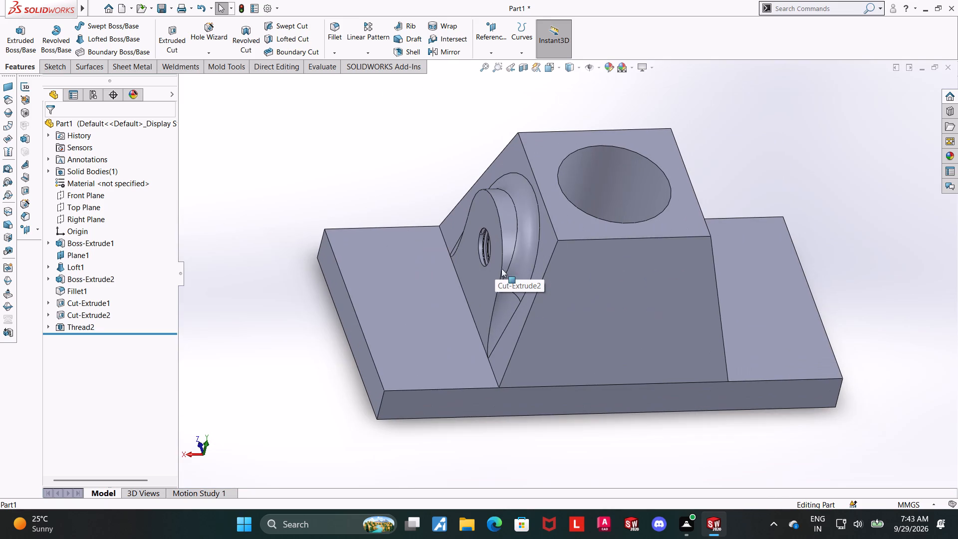
Apply a bright green colour appearance to the whole part.
{"action": "right_click", "coordinate": [130, 122]}
{"action": "left_click", "coordinate": [150, 110]}
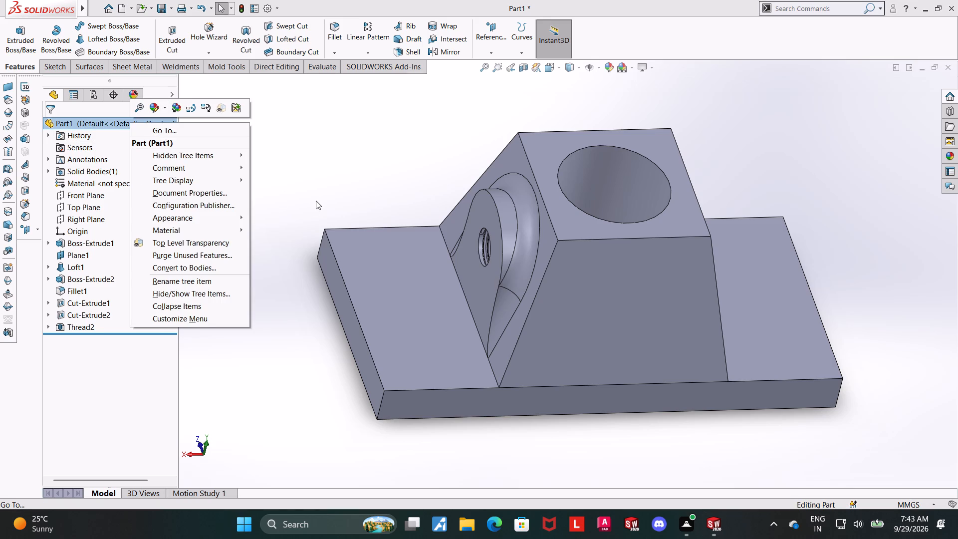
{"action": "left_click", "coordinate": [151, 101]}
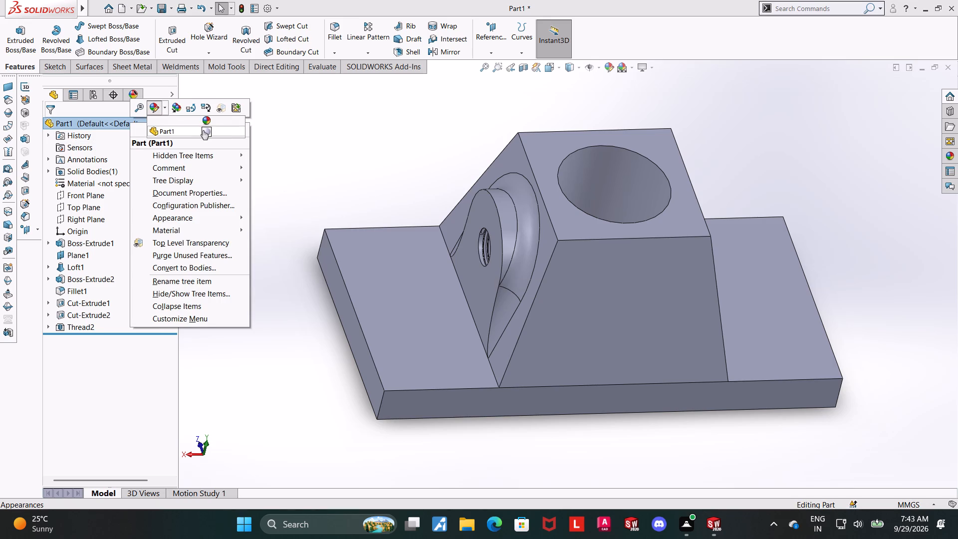
{"action": "left_click", "coordinate": [203, 130]}
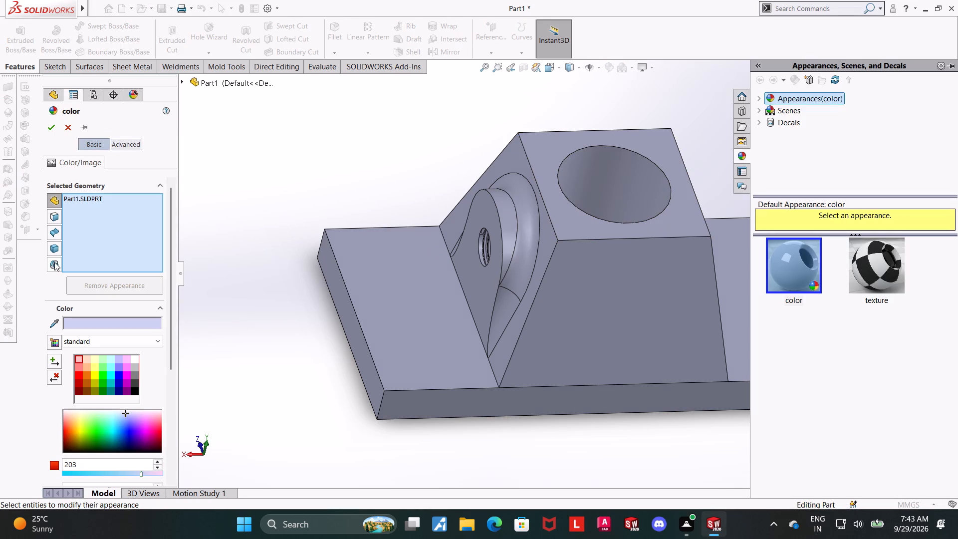
{"action": "left_click", "coordinate": [101, 366]}
{"action": "left_click", "coordinate": [103, 371]}
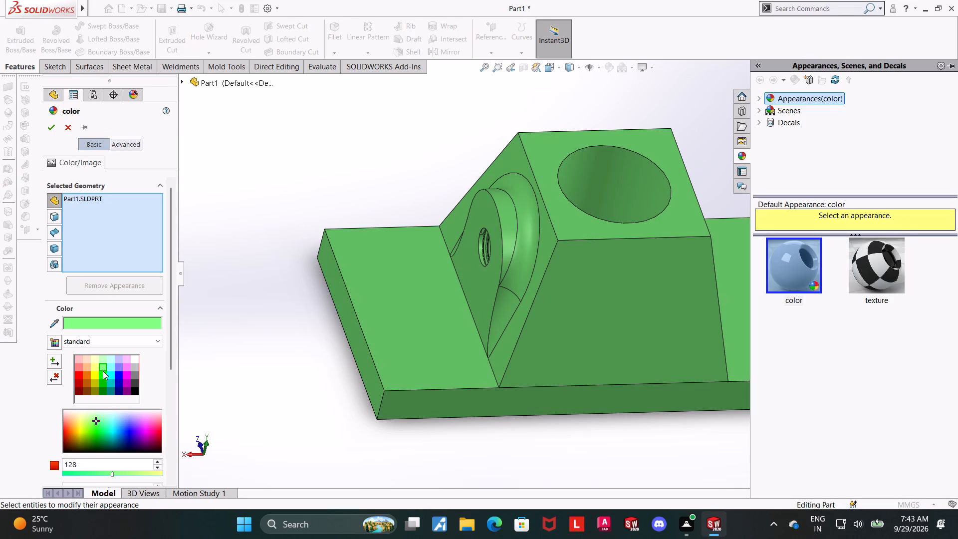
{"action": "left_click", "coordinate": [103, 375]}
{"action": "left_click", "coordinate": [50, 134]}
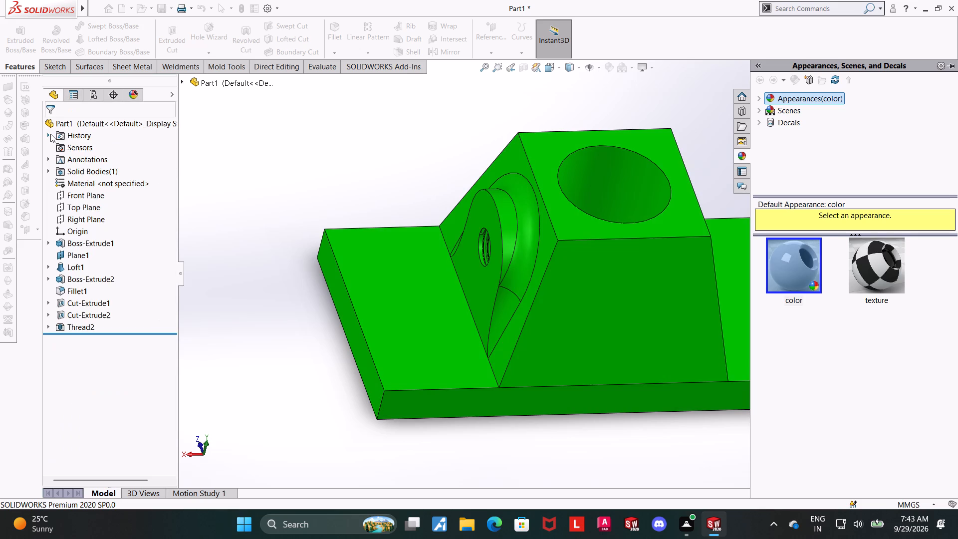
{"action": "left_click", "coordinate": [269, 218]}
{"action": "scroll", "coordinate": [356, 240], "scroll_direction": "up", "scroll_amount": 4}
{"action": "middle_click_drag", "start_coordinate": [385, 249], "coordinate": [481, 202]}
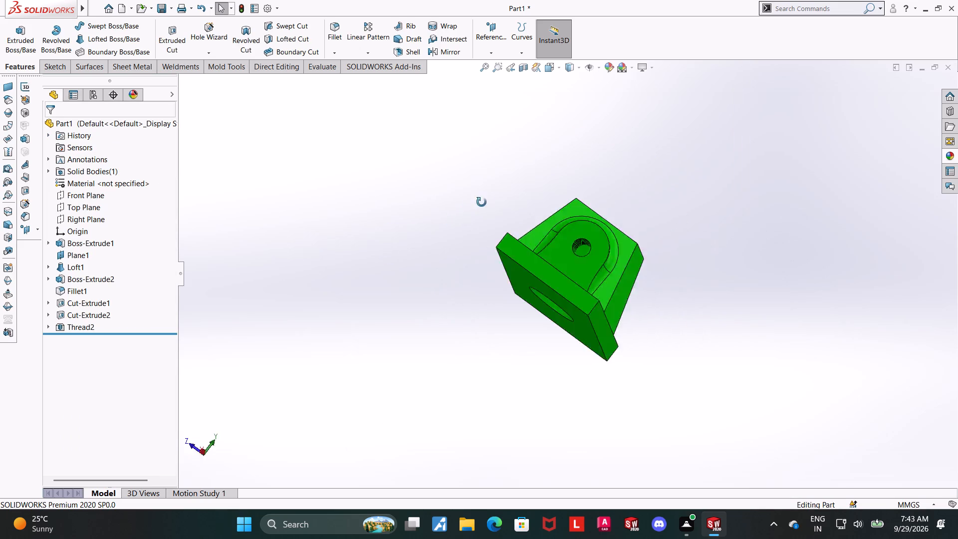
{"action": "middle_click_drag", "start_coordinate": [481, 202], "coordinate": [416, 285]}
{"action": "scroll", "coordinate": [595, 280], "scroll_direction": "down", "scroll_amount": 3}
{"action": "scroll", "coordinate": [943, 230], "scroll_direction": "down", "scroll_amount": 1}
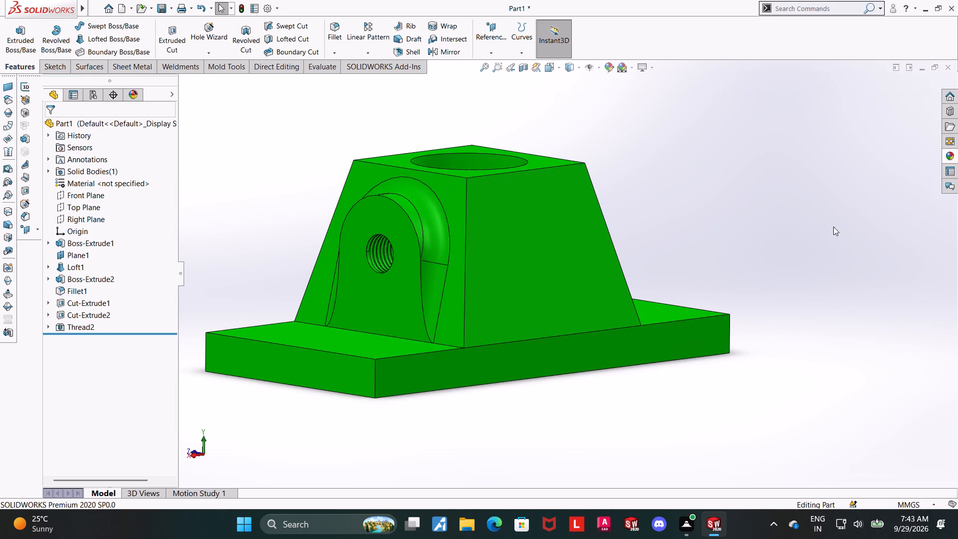
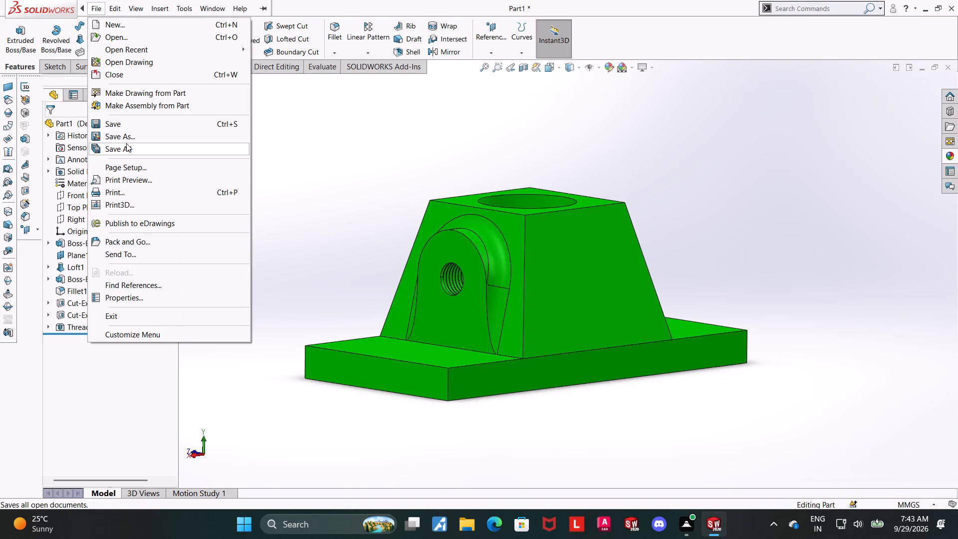
Save the finished green part as "Roller support assembly part 1".
{"action": "left_click", "coordinate": [126, 139]}
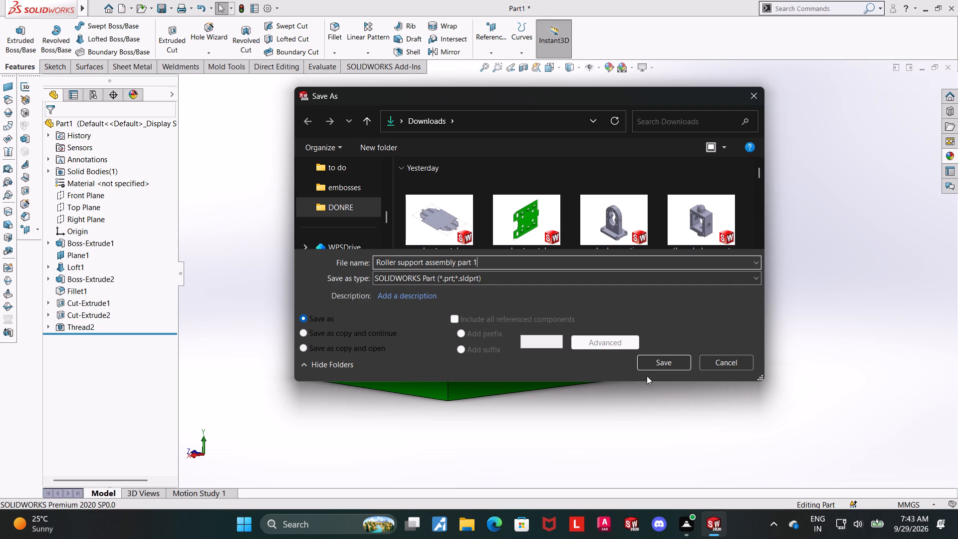
{"action": "left_click", "coordinate": [681, 365]}
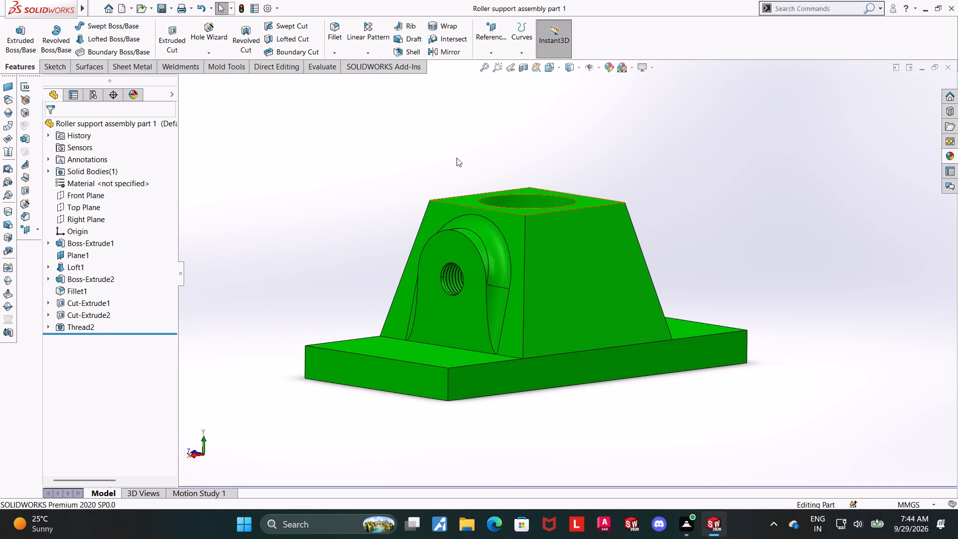
Create a new part document.
{"action": "left_click", "coordinate": [123, 10]}
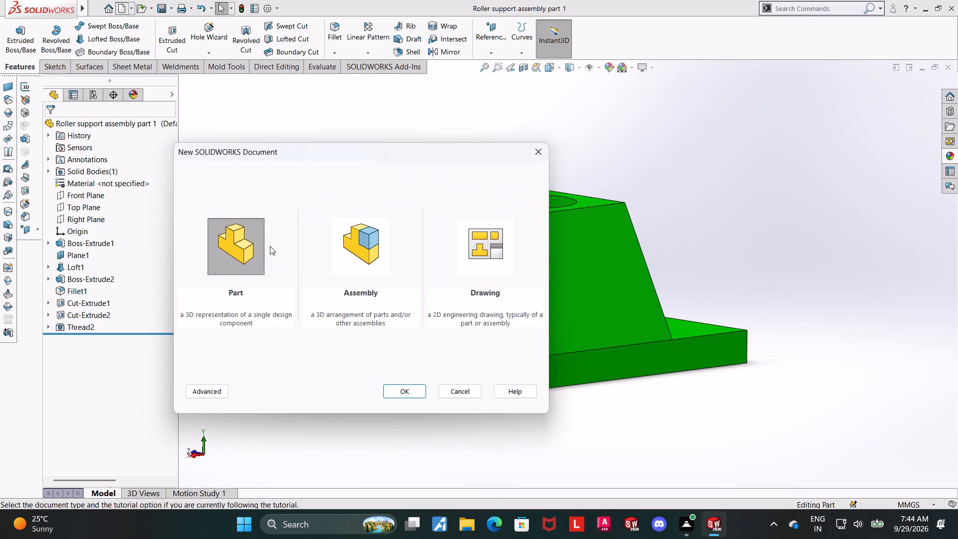
{"action": "double_click", "coordinate": [234, 241]}
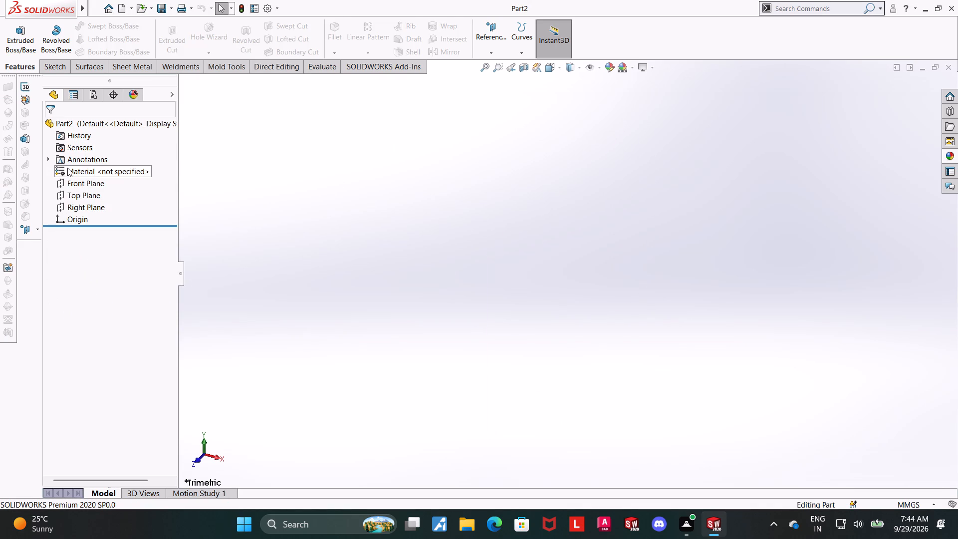
Start a sketch on the Front Plane and draw a vertical centerline about 147 mm long upward from the origin.
{"action": "left_click", "coordinate": [91, 185]}
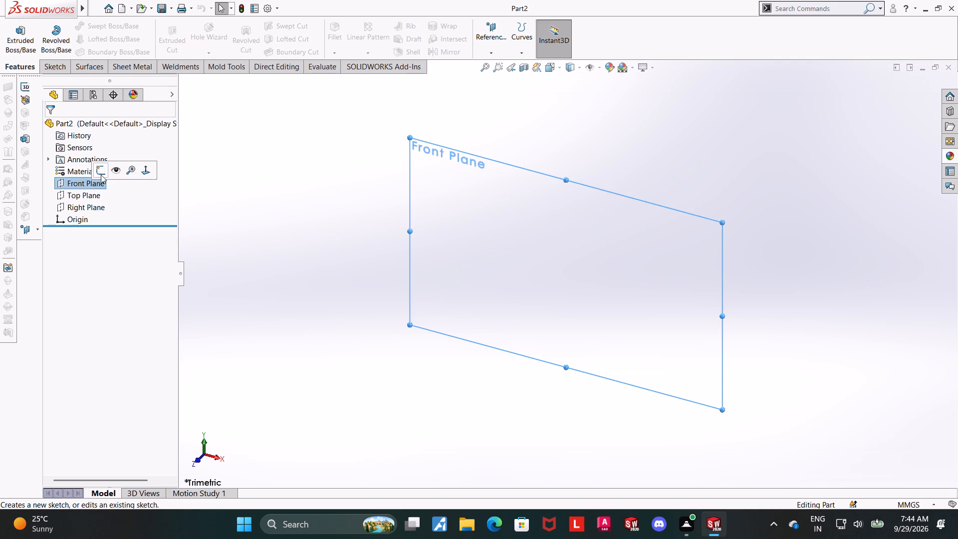
{"action": "left_click", "coordinate": [101, 175]}
{"action": "left_click", "coordinate": [102, 26]}
{"action": "left_click", "coordinate": [102, 47]}
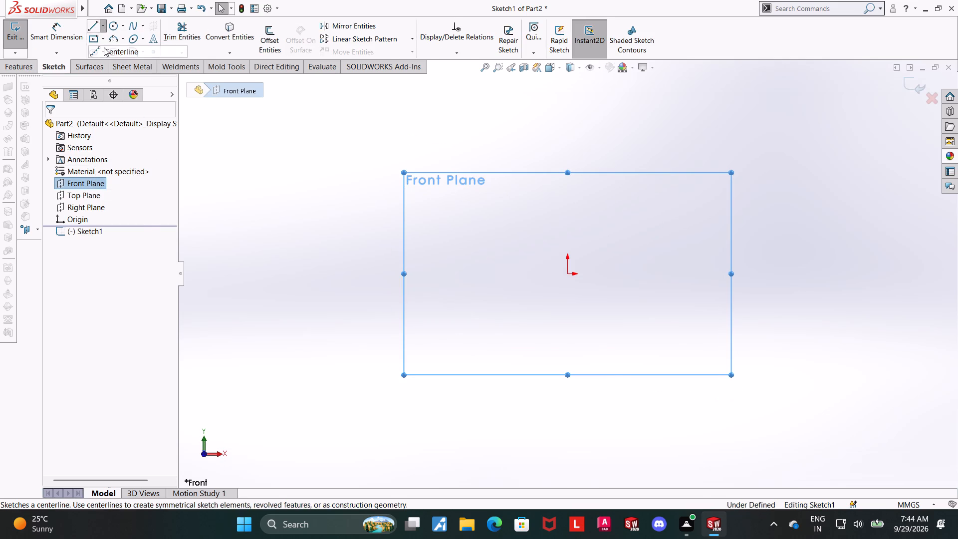
{"action": "left_click", "coordinate": [567, 271]}
{"action": "scroll", "coordinate": [581, 258], "scroll_direction": "up", "scroll_amount": 3}
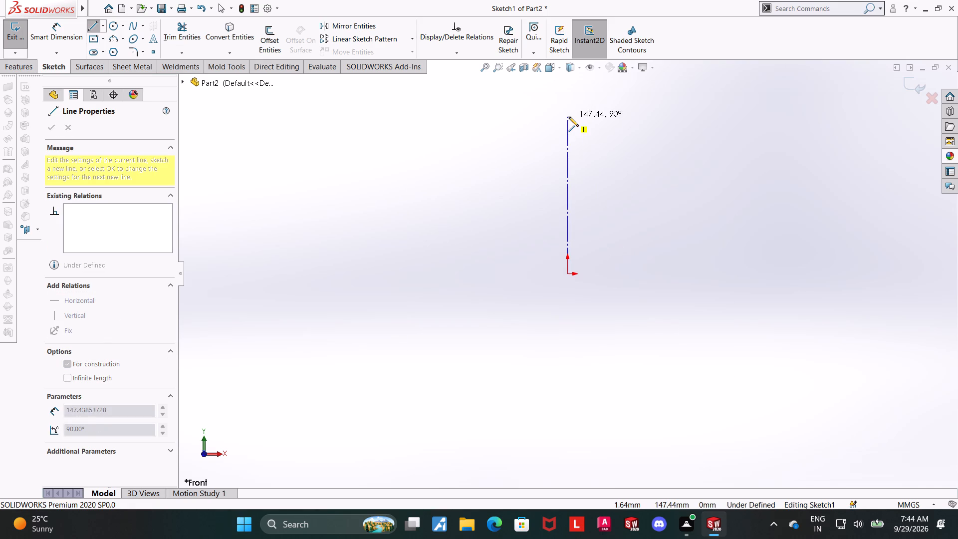
{"action": "left_click", "coordinate": [568, 117]}
{"action": "key", "text": "Escape"}
{"action": "key", "text": "Escape"}
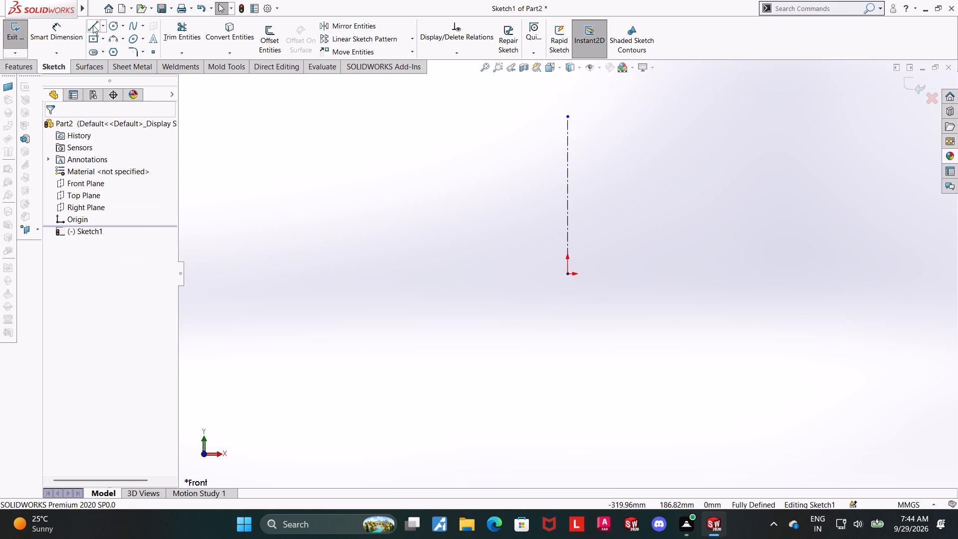
Sketch three connected lines left of the centerline: a slope outward from it, a vertical side about 164 mm long, and a slope back to it.
{"action": "left_click", "coordinate": [93, 25]}
{"action": "scroll", "coordinate": [579, 212], "scroll_direction": "up", "scroll_amount": 4}
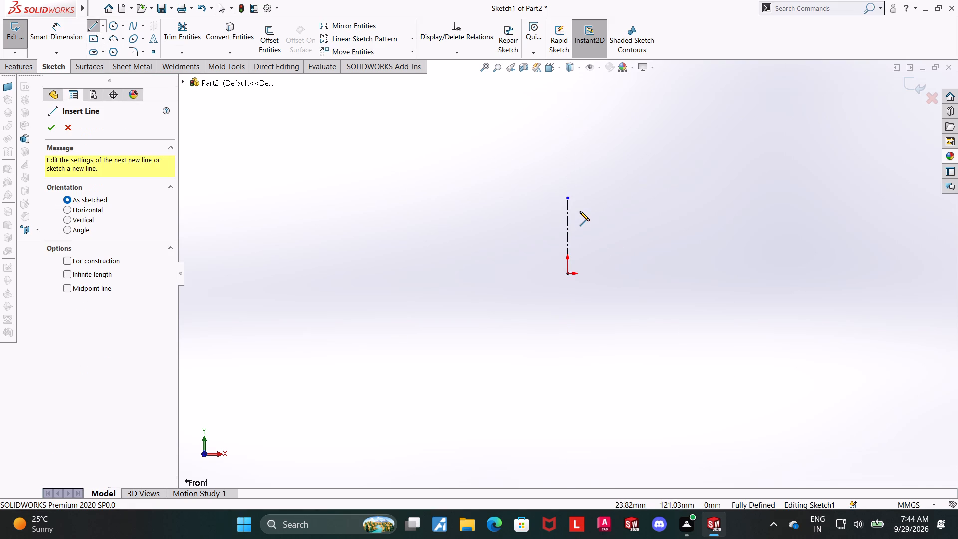
{"action": "scroll", "coordinate": [661, 227], "scroll_direction": "up", "scroll_amount": 2}
{"action": "scroll", "coordinate": [661, 228], "scroll_direction": "down", "scroll_amount": 2}
{"action": "scroll", "coordinate": [556, 245], "scroll_direction": "down", "scroll_amount": 2}
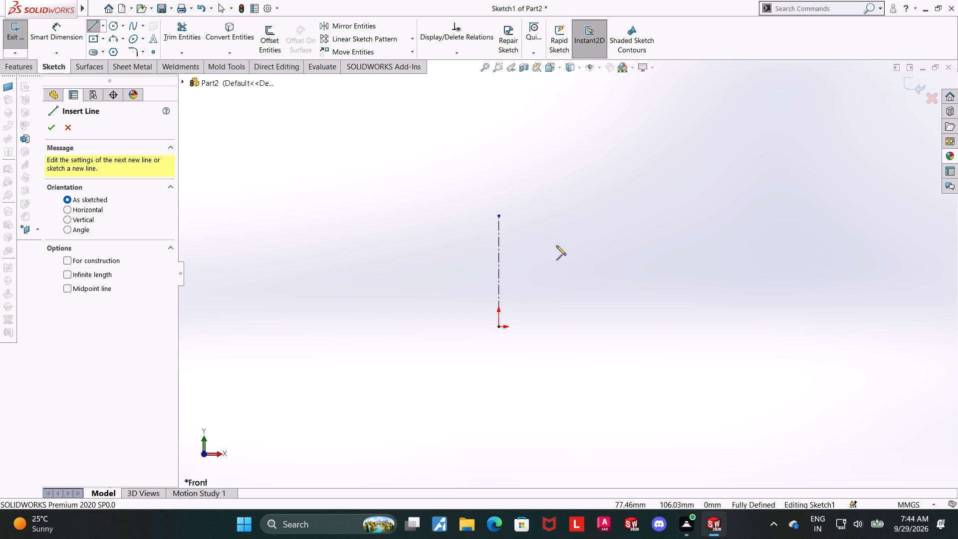
{"action": "scroll", "coordinate": [555, 279], "scroll_direction": "down", "scroll_amount": 3}
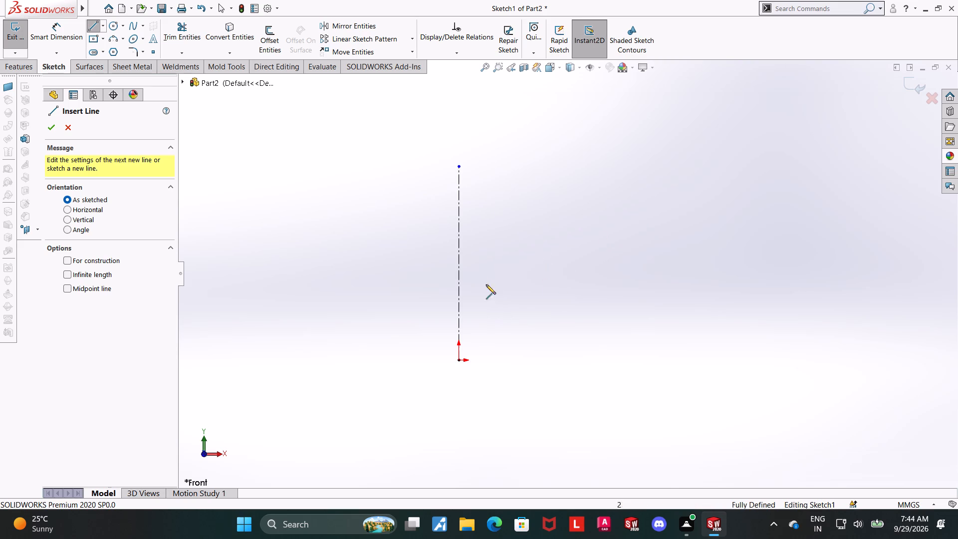
{"action": "left_click", "coordinate": [459, 284]}
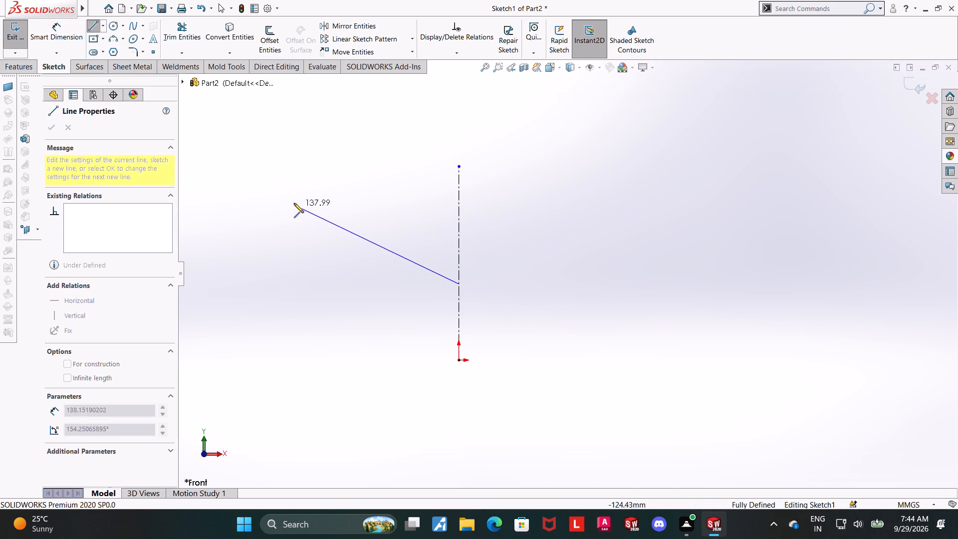
{"action": "left_click", "coordinate": [293, 201]}
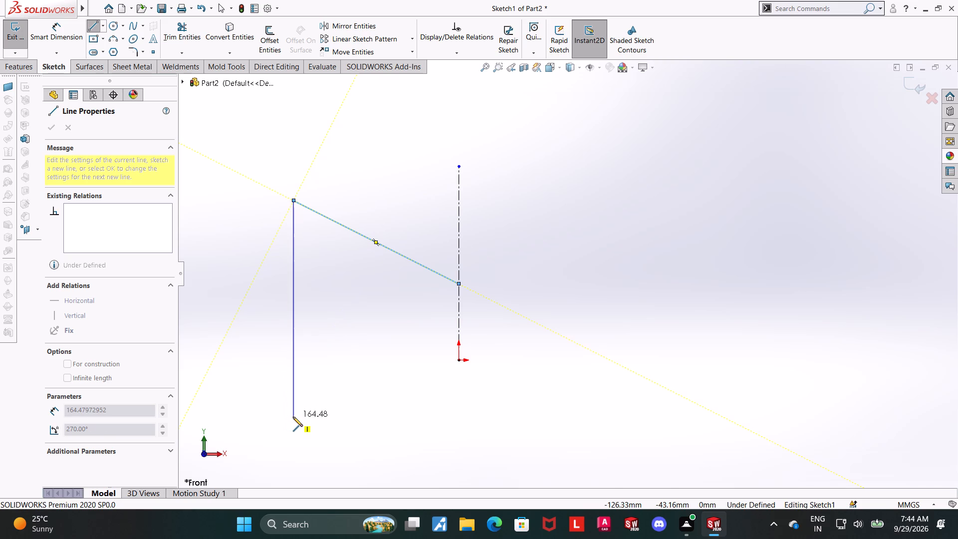
{"action": "left_click", "coordinate": [293, 417]}
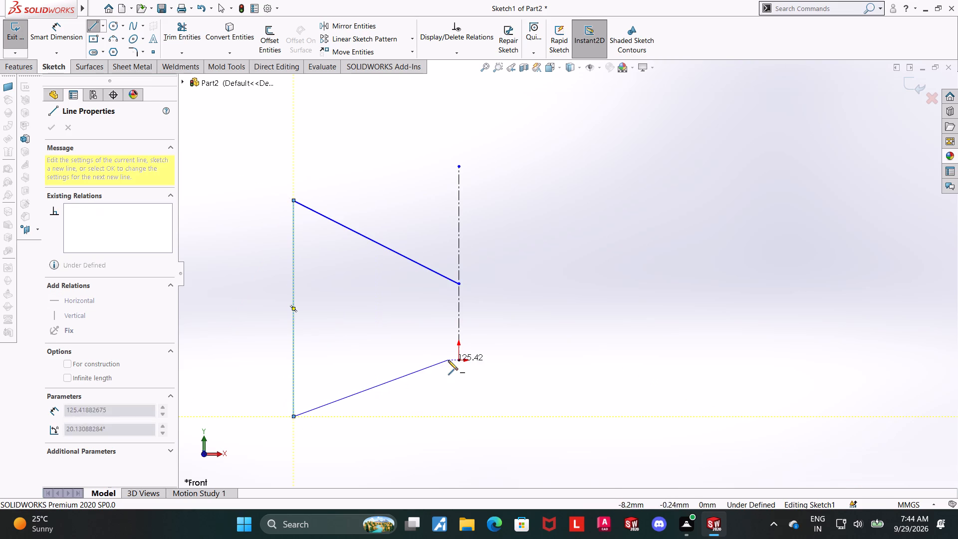
{"action": "left_click", "coordinate": [458, 348]}
{"action": "key", "text": "Escape"}
{"action": "key", "text": "Escape"}
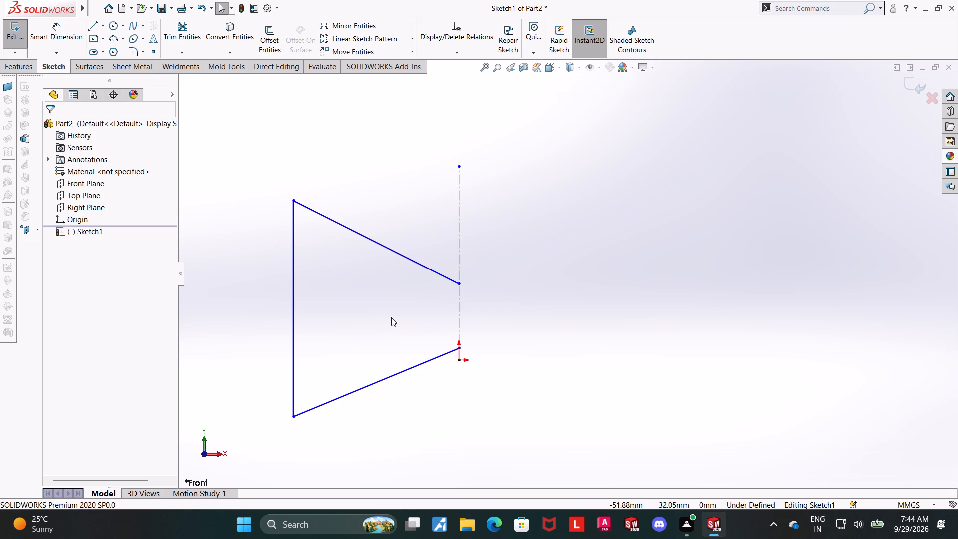
Dimension the distance between the two profile endpoints on the centerline as 50 mm.
{"action": "left_click", "coordinate": [56, 37]}
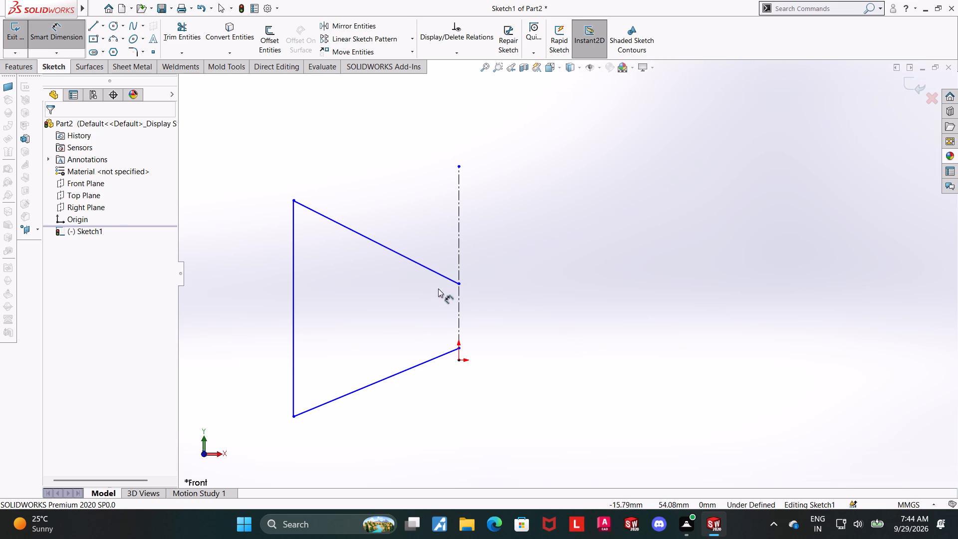
{"action": "left_click", "coordinate": [459, 282]}
{"action": "left_click", "coordinate": [460, 348]}
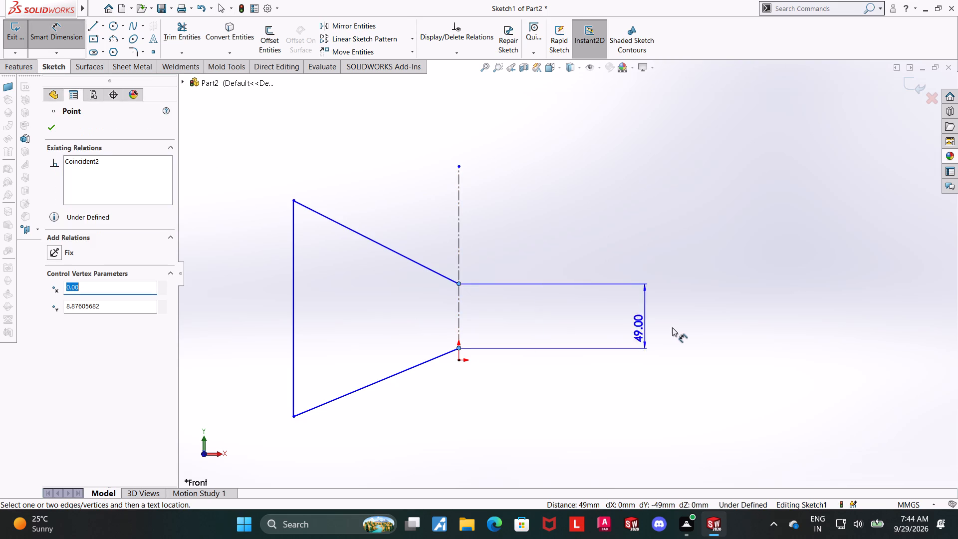
{"action": "left_click", "coordinate": [702, 328]}
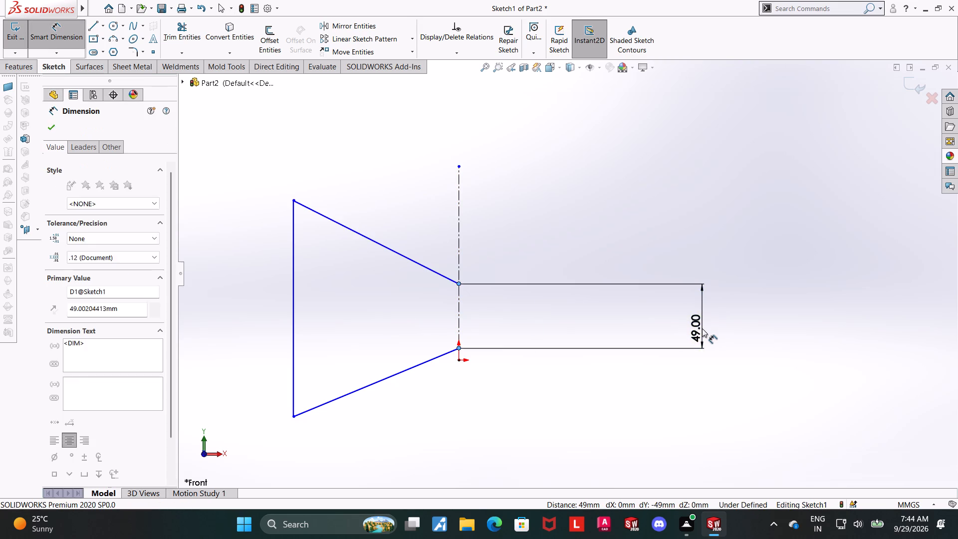
{"action": "type", "text": "50"}
{"action": "key", "text": "Return"}
{"action": "key", "text": "Escape"}
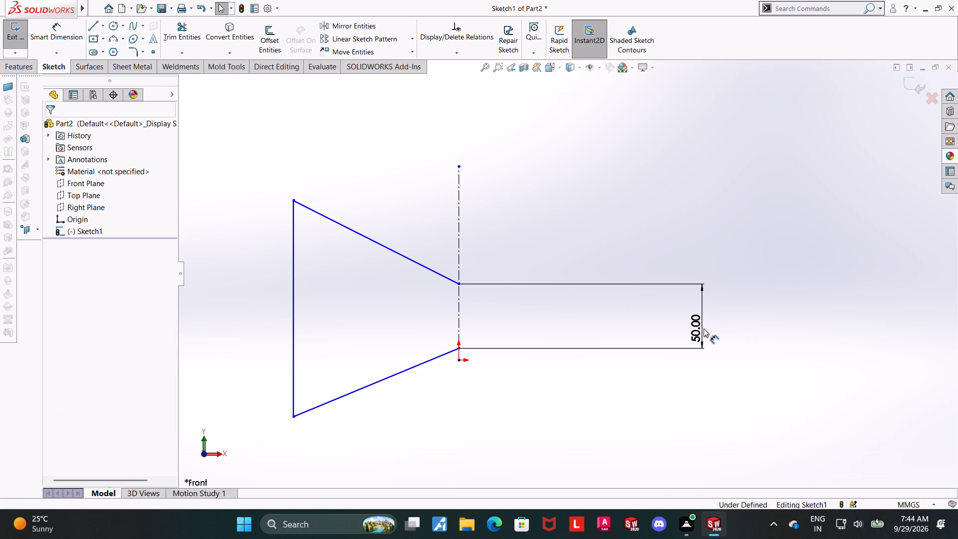
Dimension the profile's outer vertical side as 70 mm.
{"action": "left_click", "coordinate": [28, 30]}
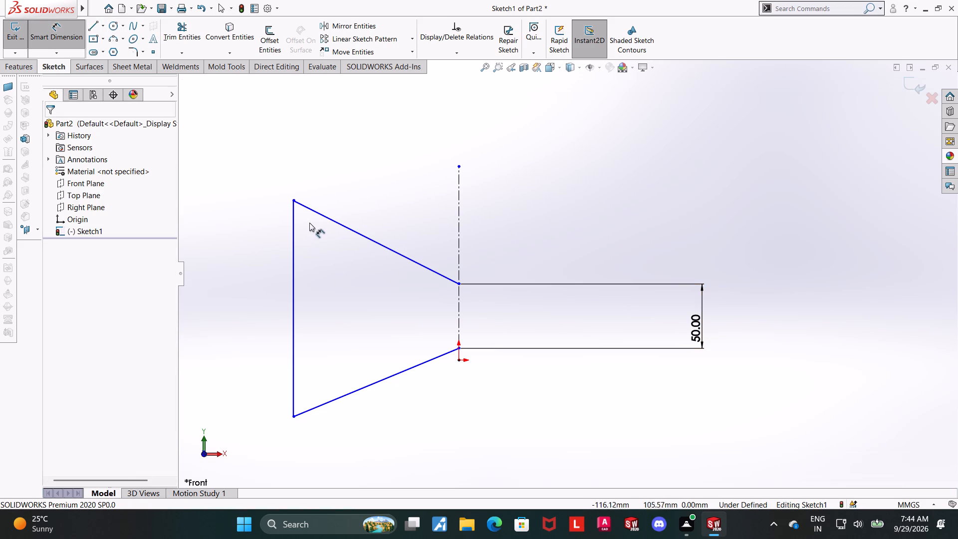
{"action": "left_click", "coordinate": [294, 199]}
{"action": "left_click", "coordinate": [293, 418]}
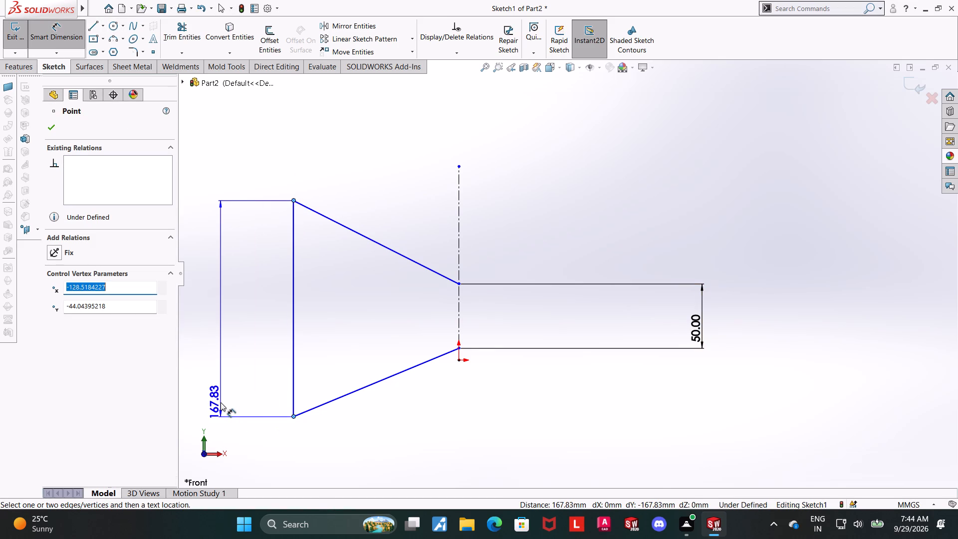
{"action": "left_click", "coordinate": [220, 402]}
{"action": "type", "text": "70"}
{"action": "key", "text": "Return"}
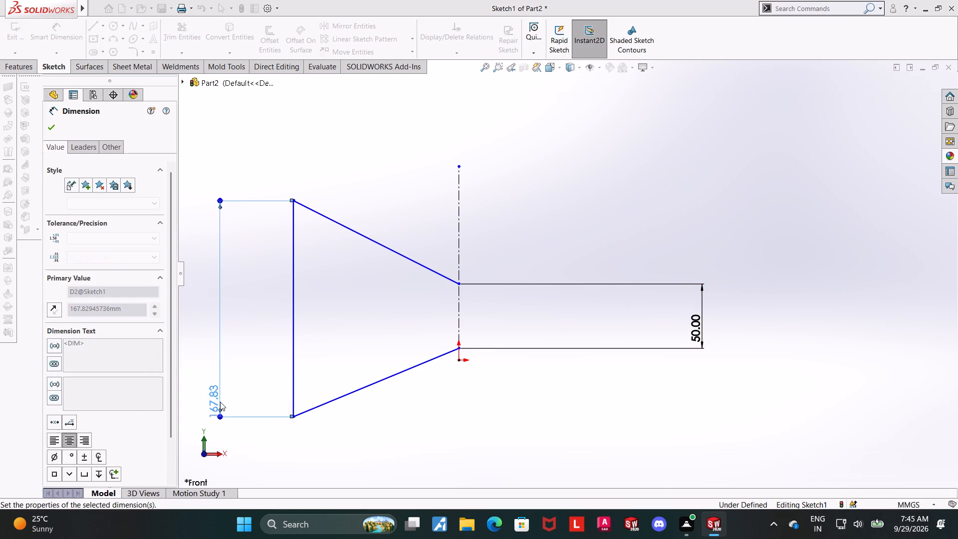
{"action": "key", "text": "Escape"}
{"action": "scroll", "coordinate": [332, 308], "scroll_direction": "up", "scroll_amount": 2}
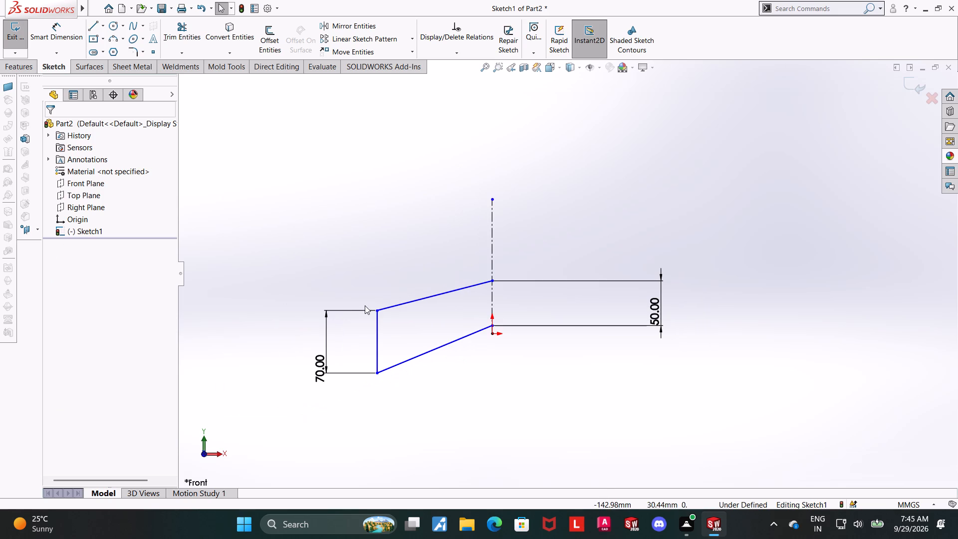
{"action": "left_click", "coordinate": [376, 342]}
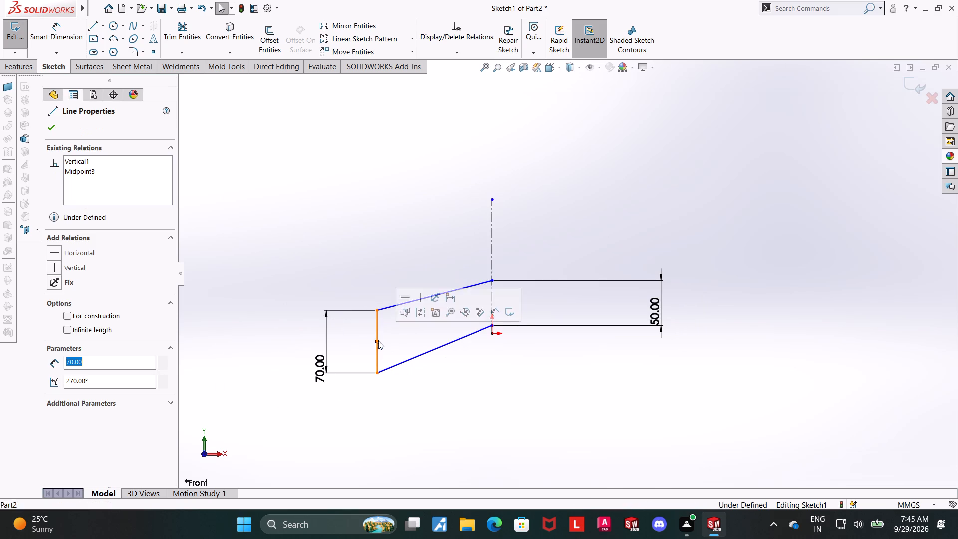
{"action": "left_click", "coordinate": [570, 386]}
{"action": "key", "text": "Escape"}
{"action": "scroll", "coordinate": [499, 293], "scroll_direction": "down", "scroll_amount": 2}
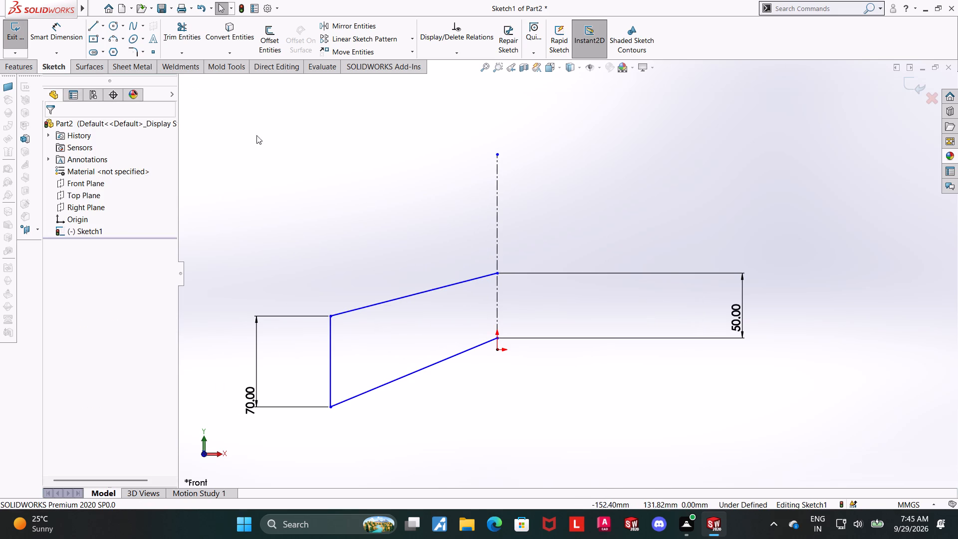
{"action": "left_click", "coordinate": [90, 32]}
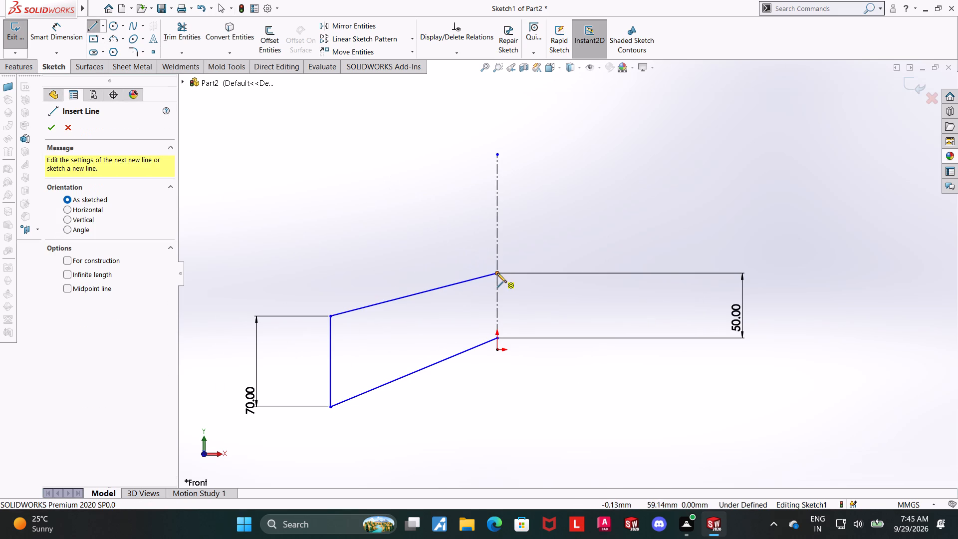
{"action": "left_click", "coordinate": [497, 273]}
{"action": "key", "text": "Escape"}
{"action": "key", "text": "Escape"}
Merge the lower sloped line's endpoint on the centerline with the origin.
{"action": "scroll", "coordinate": [496, 346], "scroll_direction": "down", "scroll_amount": 4}
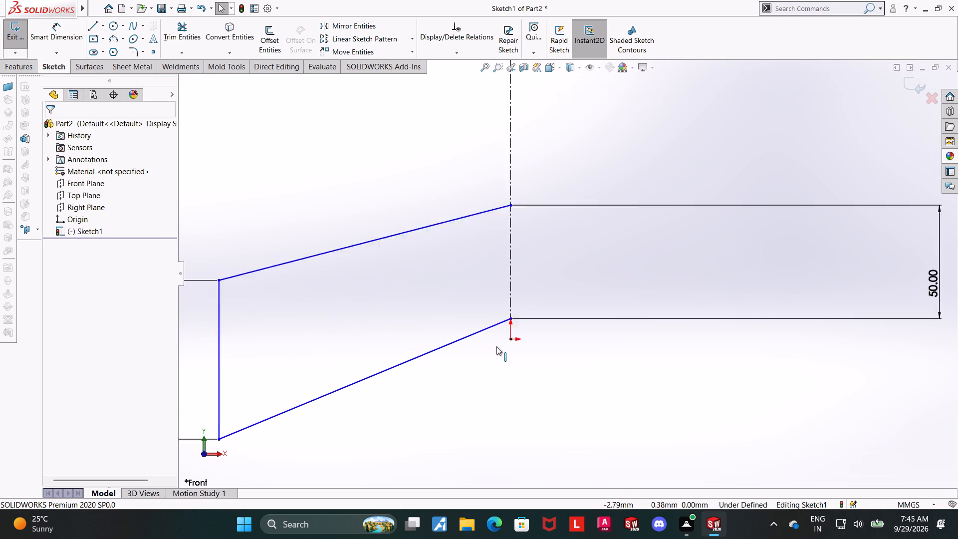
{"action": "left_click", "coordinate": [518, 310]}
{"action": "left_click", "coordinate": [516, 336], "text": "ctrl"}
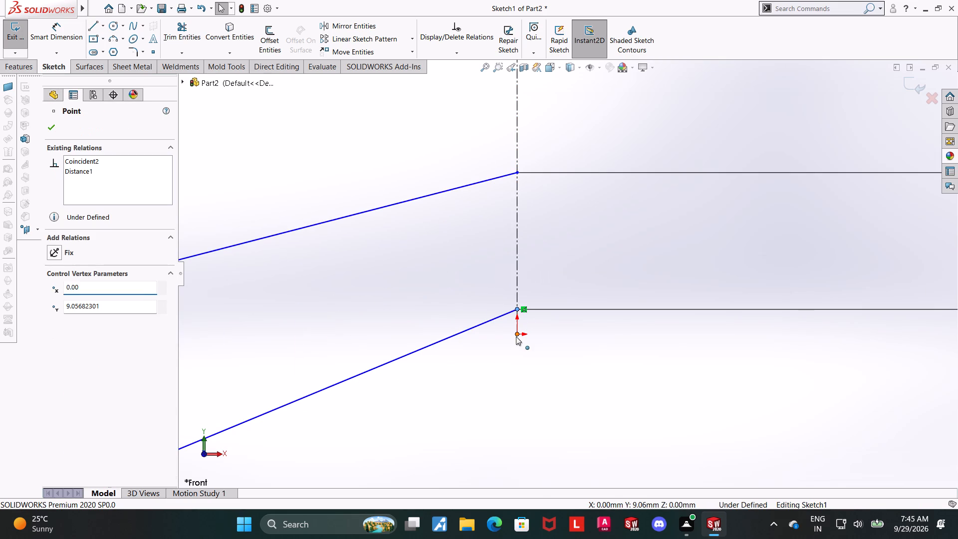
{"action": "left_click", "coordinate": [60, 348]}
{"action": "scroll", "coordinate": [295, 357], "scroll_direction": "up", "scroll_amount": 3}
{"action": "key", "text": "Escape"}
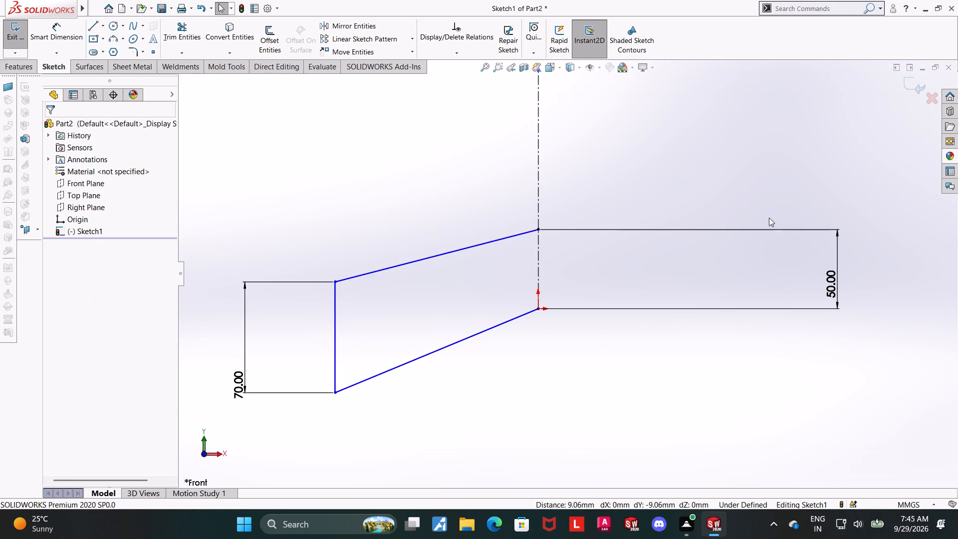
Merge the centerline's top endpoint with the upper sloped line's endpoint.
{"action": "scroll", "coordinate": [652, 167], "scroll_direction": "up", "scroll_amount": 2}
{"action": "left_click", "coordinate": [549, 135]}
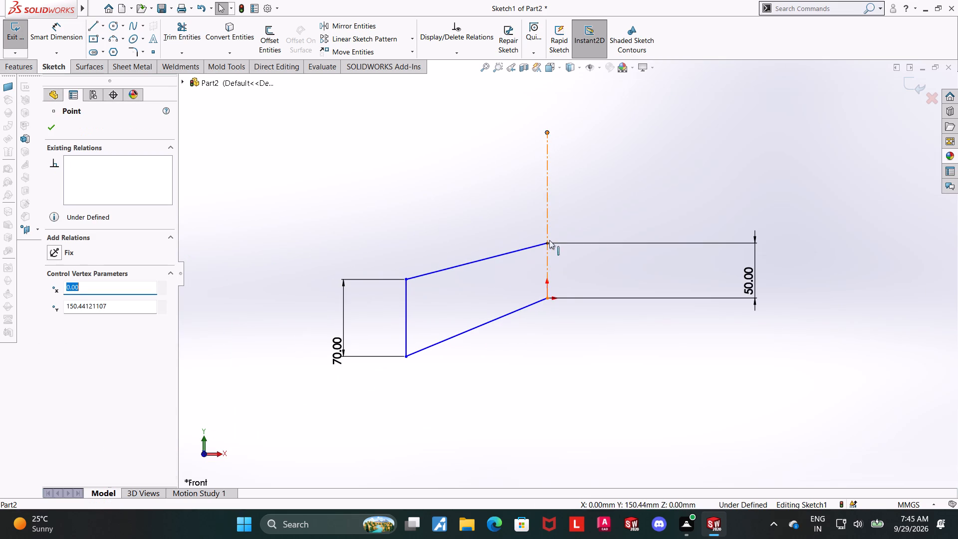
{"action": "left_click", "coordinate": [547, 244], "text": "ctrl"}
{"action": "left_click", "coordinate": [60, 346]}
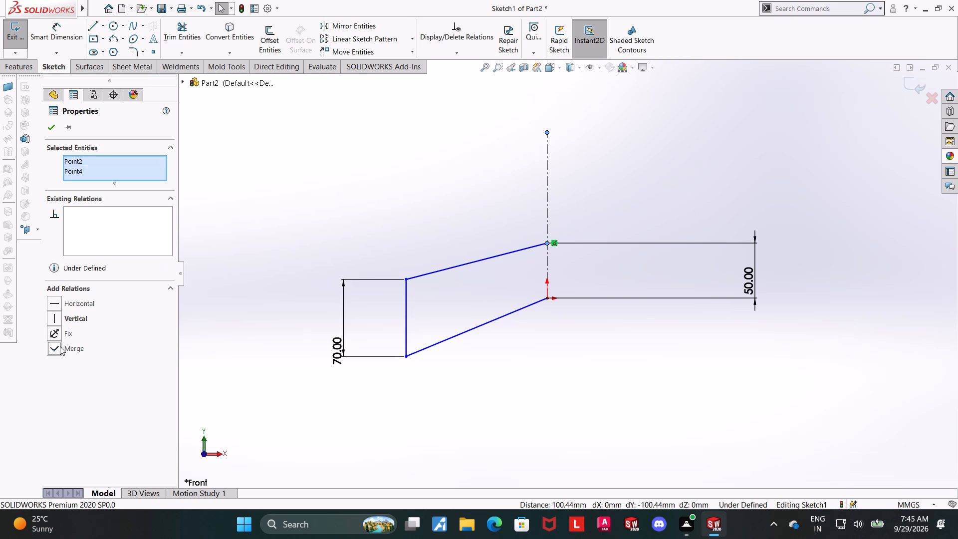
{"action": "key", "text": "Escape"}
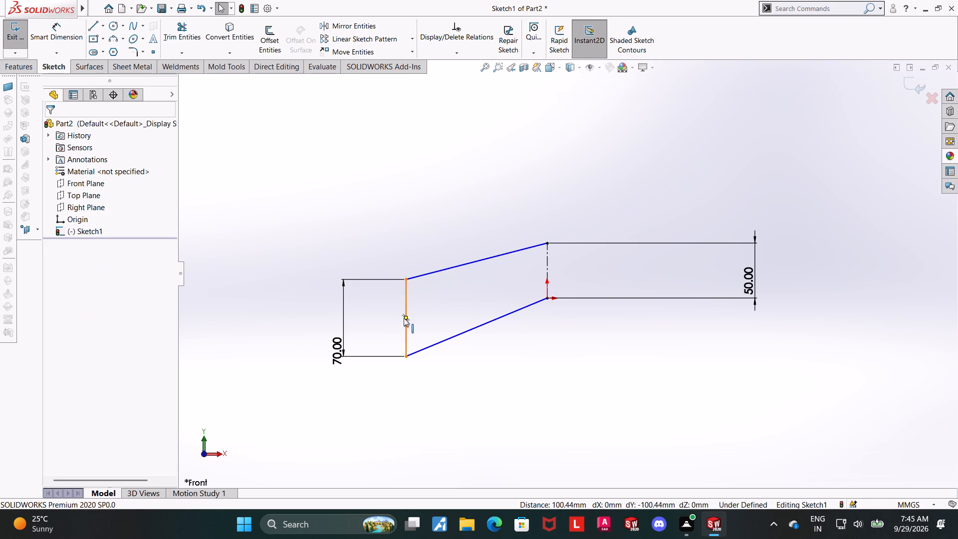
Add a horizontal relation between the midpoints of the outer vertical side and the centerline.
{"action": "left_click", "coordinate": [405, 318]}
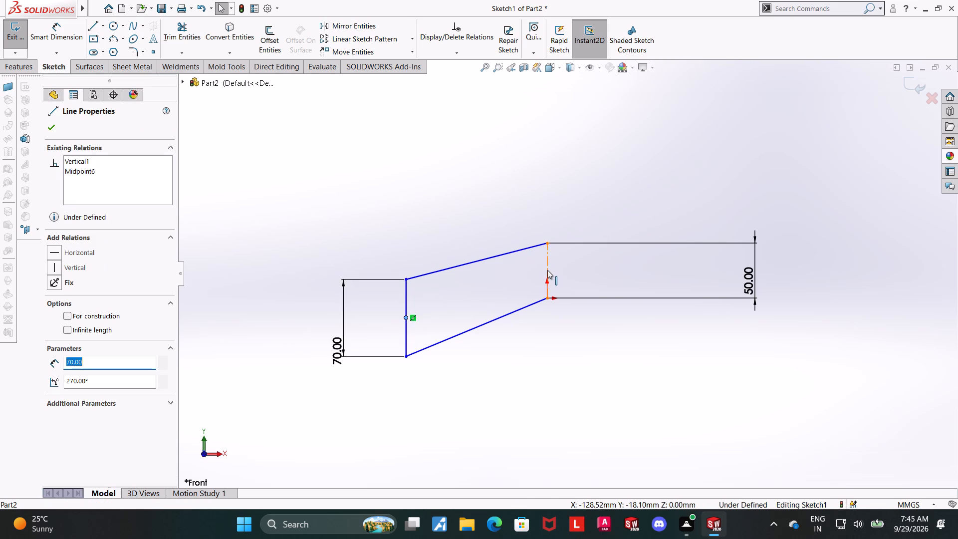
{"action": "left_click", "coordinate": [547, 271], "text": "ctrl"}
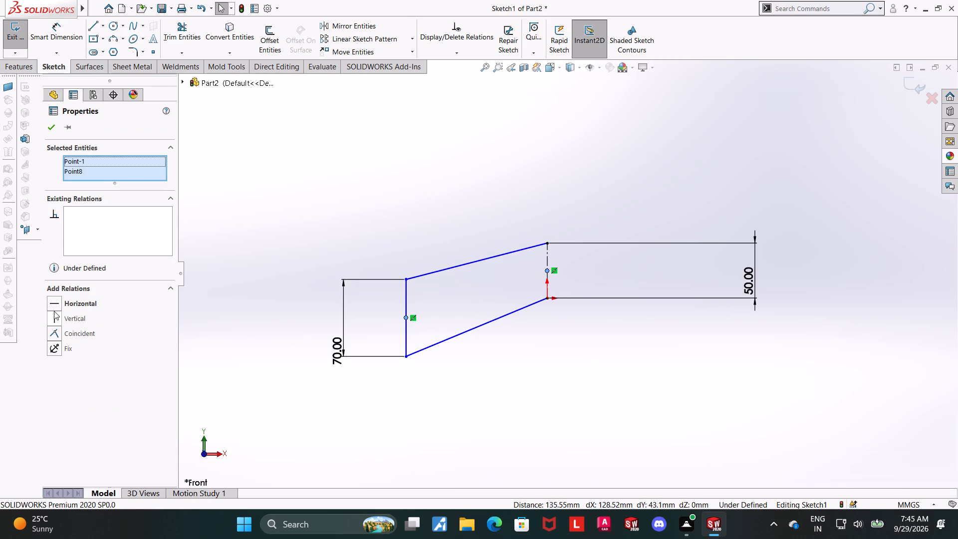
{"action": "left_click", "coordinate": [54, 303]}
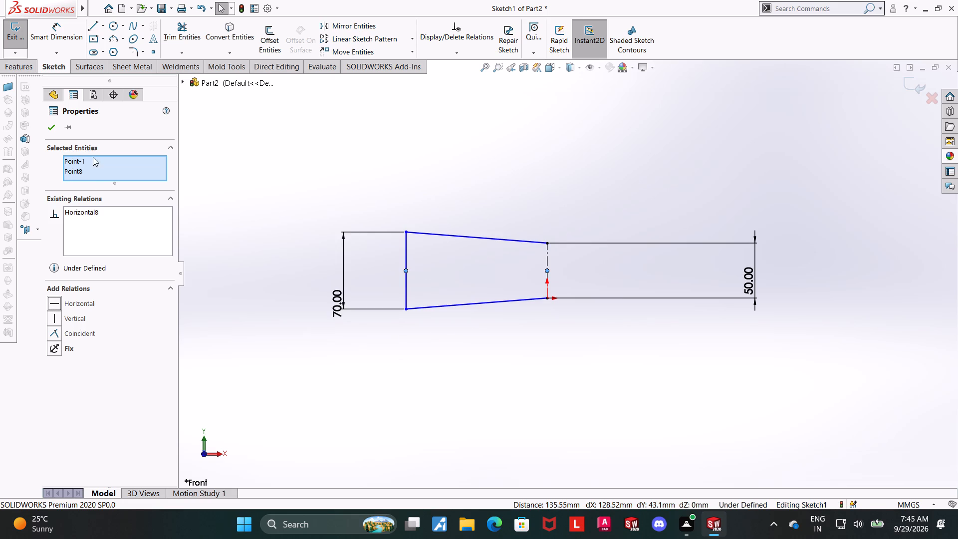
Move the 70 mm height dimension's text to the upper end of its dimension line beside the profile.
{"action": "scroll", "coordinate": [494, 292], "scroll_direction": "down", "scroll_amount": 2}
{"action": "key", "text": "Escape"}
{"action": "left_click", "coordinate": [539, 397]}
{"action": "scroll", "coordinate": [470, 300], "scroll_direction": "down", "scroll_amount": 2}
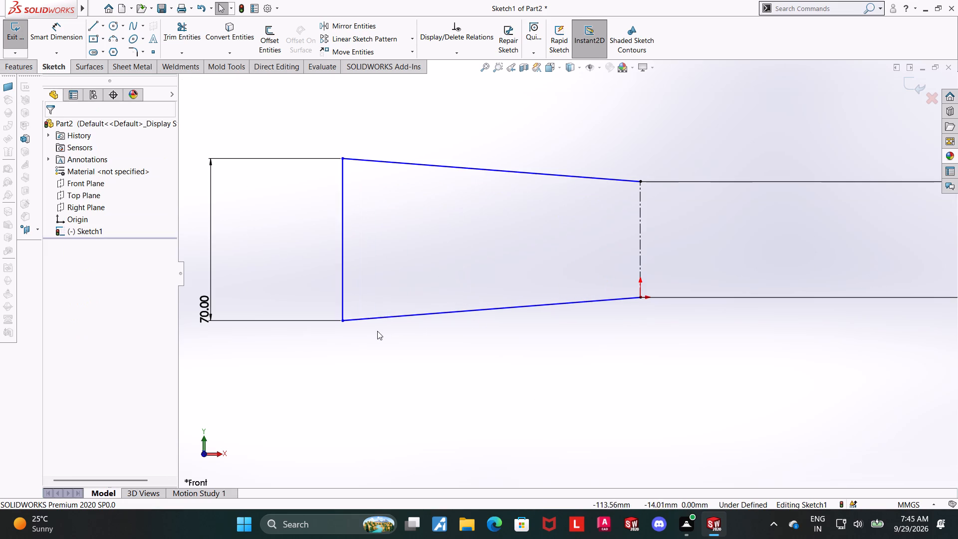
{"action": "scroll", "coordinate": [377, 331], "scroll_direction": "down", "scroll_amount": 1}
{"action": "scroll", "coordinate": [417, 317], "scroll_direction": "up", "scroll_amount": 2}
{"action": "scroll", "coordinate": [468, 267], "scroll_direction": "up", "scroll_amount": 4}
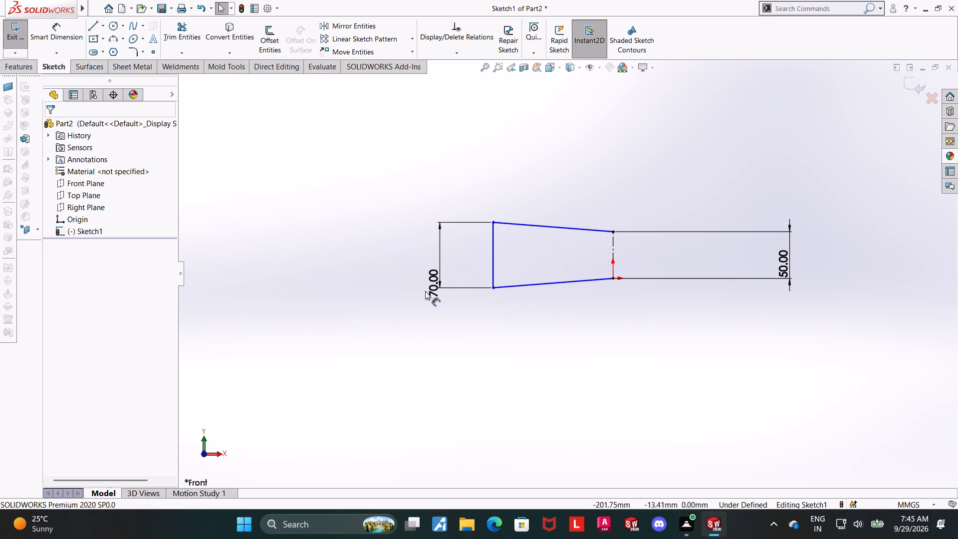
{"action": "left_click_drag", "start_coordinate": [426, 284], "coordinate": [436, 234]}
{"action": "scroll", "coordinate": [636, 292], "scroll_direction": "down", "scroll_amount": 2}
{"action": "scroll", "coordinate": [494, 261], "scroll_direction": "down", "scroll_amount": 2}
{"action": "key", "text": "Escape"}
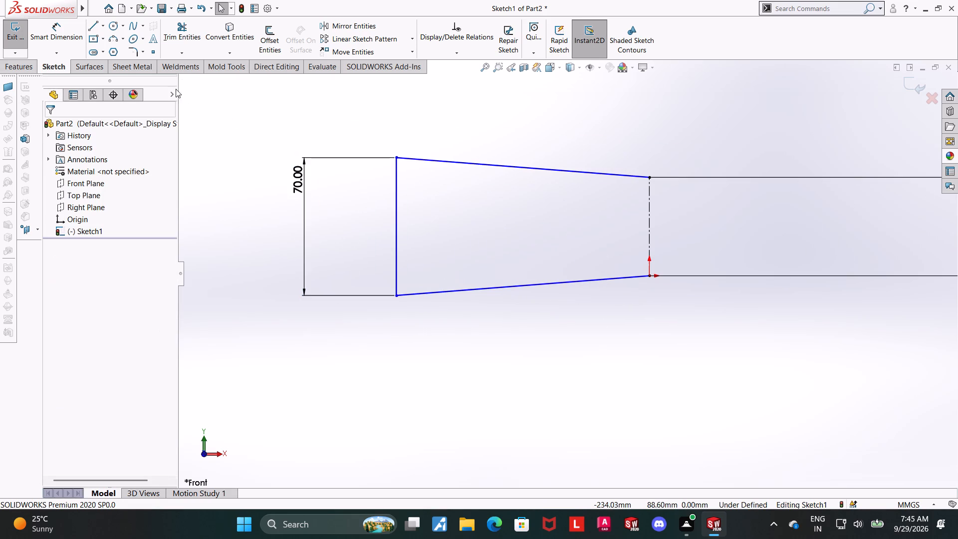
Check the vertical offsets between the outer and inner endpoints of the lower and upper sloped lines without placing dimensions.
{"action": "left_click", "coordinate": [79, 36]}
{"action": "left_click", "coordinate": [397, 298]}
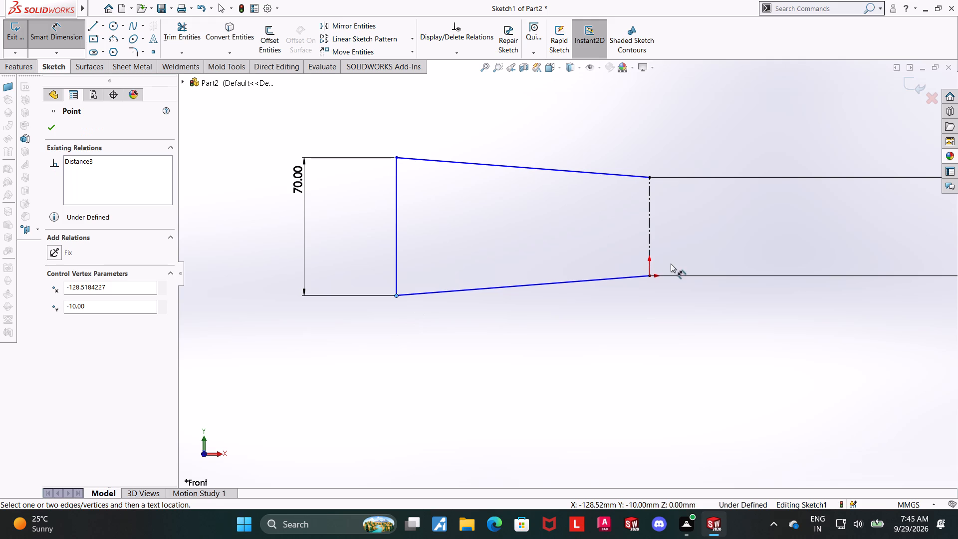
{"action": "left_click", "coordinate": [648, 274]}
{"action": "key", "text": "Escape"}
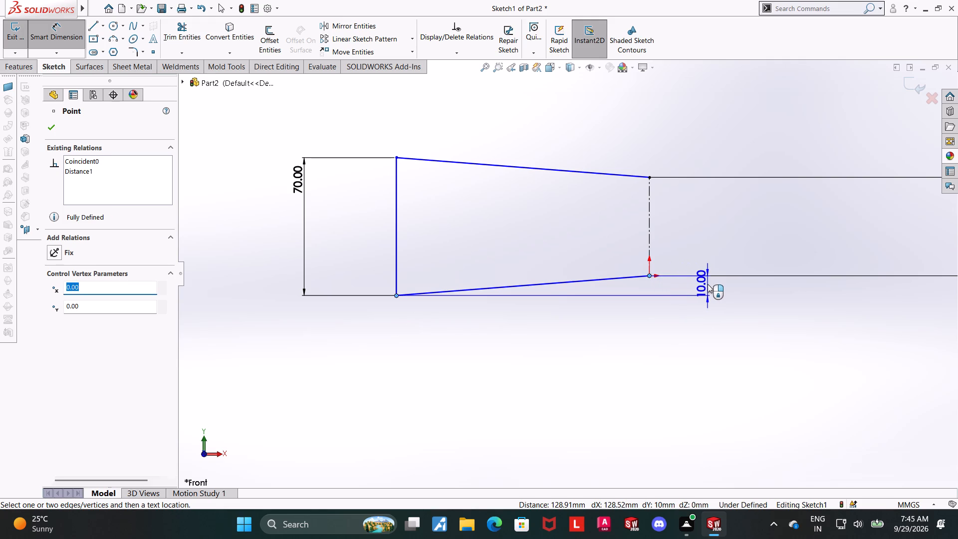
{"action": "left_click", "coordinate": [397, 155]}
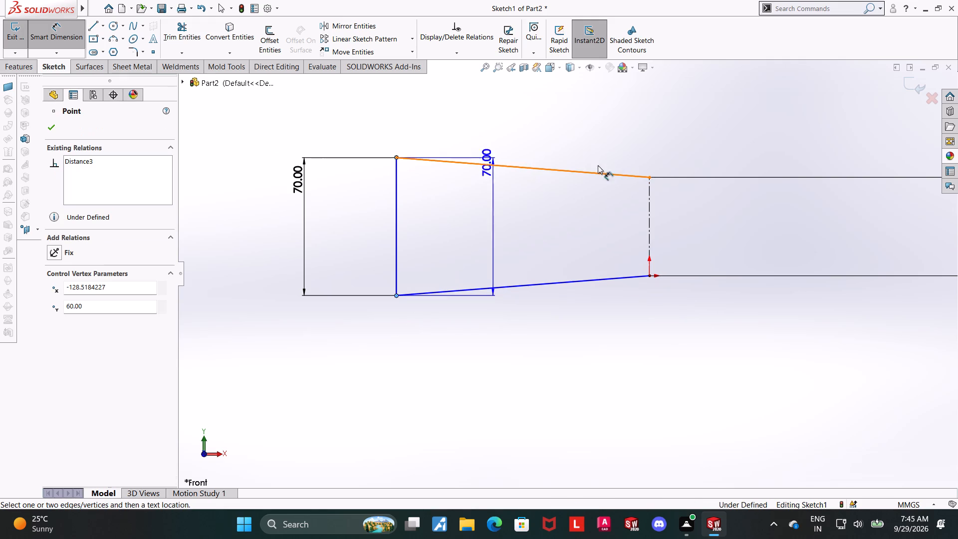
{"action": "key", "text": "Escape"}
{"action": "left_click", "coordinate": [650, 176]}
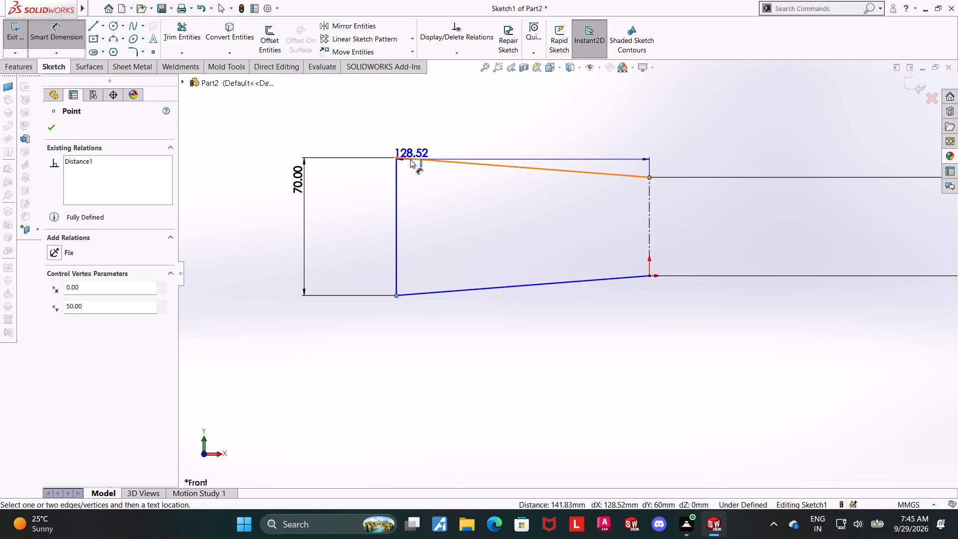
{"action": "key", "text": "Escape"}
{"action": "key", "text": "Escape"}
{"action": "left_click", "coordinate": [648, 179]}
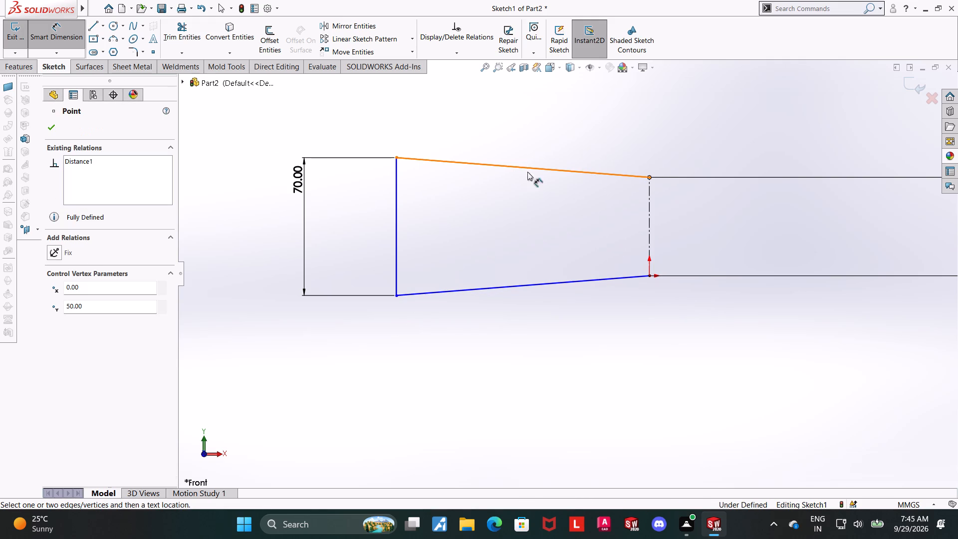
{"action": "left_click", "coordinate": [397, 158]}
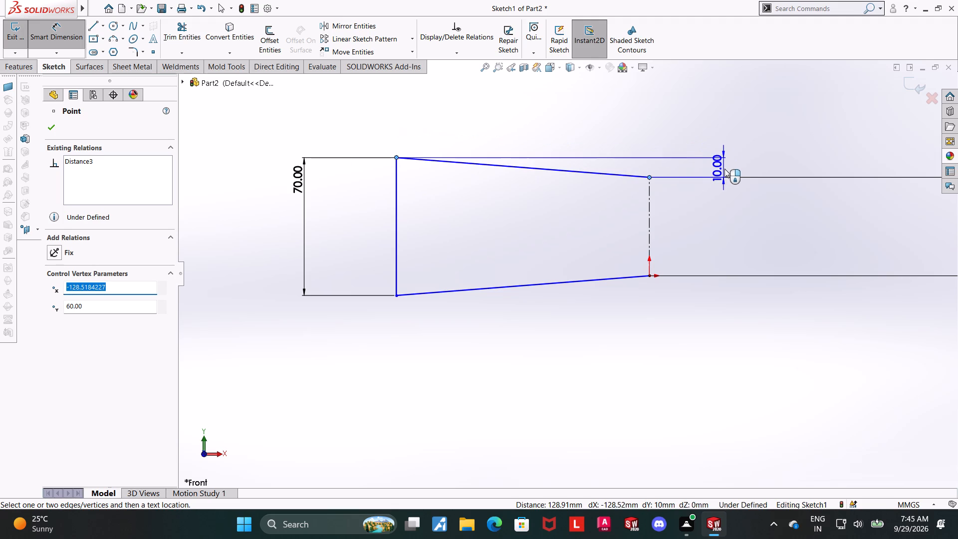
{"action": "key", "text": "Escape"}
{"action": "scroll", "coordinate": [713, 186], "scroll_direction": "up", "scroll_amount": 3}
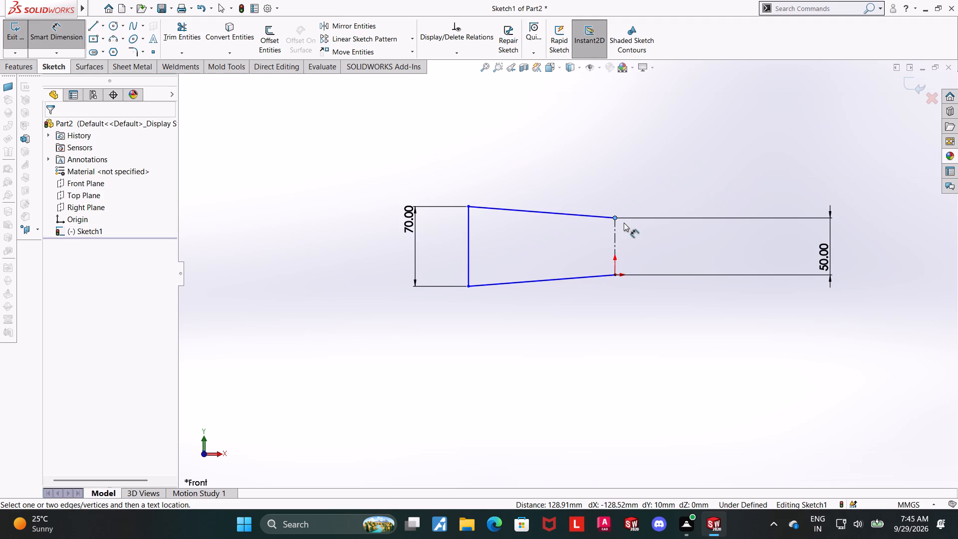
{"action": "scroll", "coordinate": [636, 228], "scroll_direction": "down", "scroll_amount": 1}
{"action": "key", "text": "Escape"}
{"action": "key", "text": "Escape"}
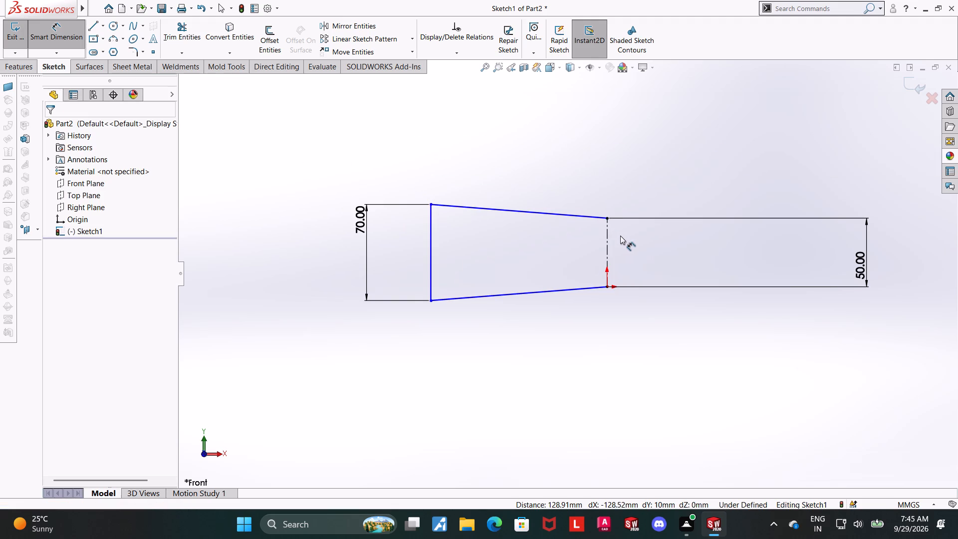
{"action": "scroll", "coordinate": [620, 236], "scroll_direction": "up", "scroll_amount": 1}
{"action": "scroll", "coordinate": [620, 236], "scroll_direction": "down", "scroll_amount": 1}
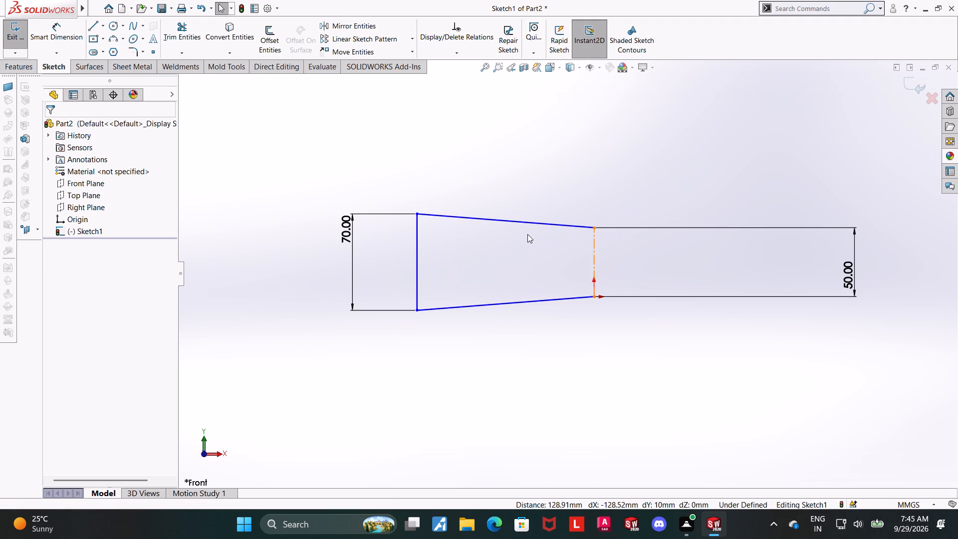
Dimension the horizontal distance between the outer vertical side and the centerline as 38 mm.
{"action": "left_click", "coordinate": [66, 31]}
{"action": "scroll", "coordinate": [396, 233], "scroll_direction": "down", "scroll_amount": 1}
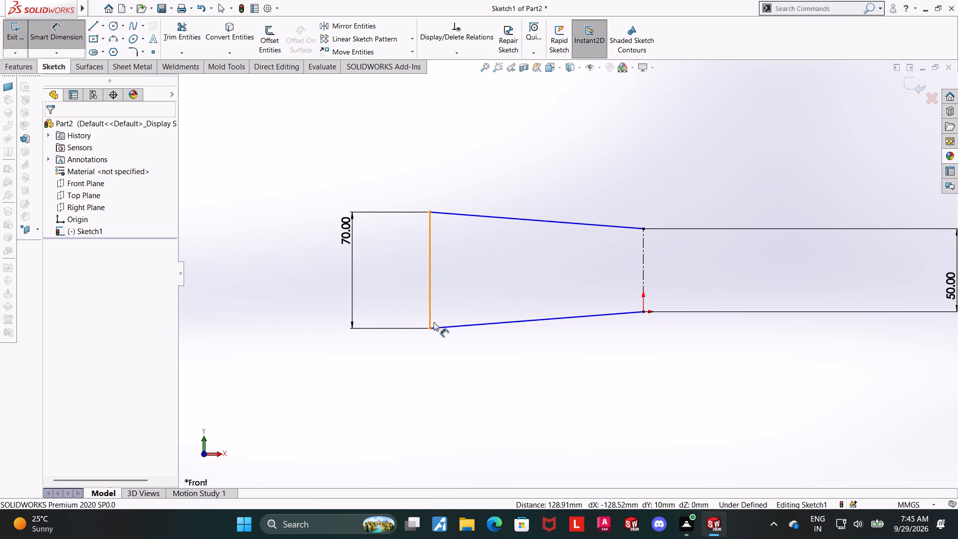
{"action": "left_click", "coordinate": [430, 266]}
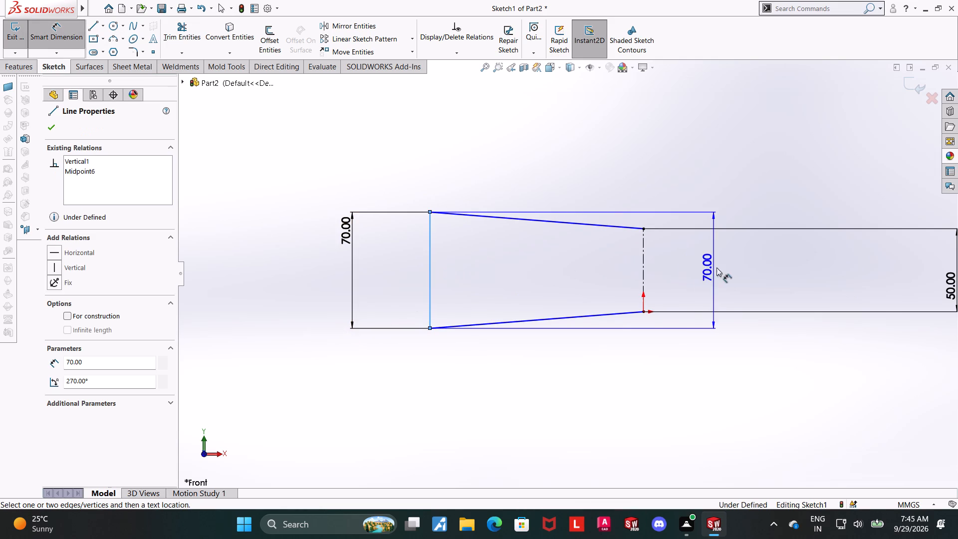
{"action": "left_click", "coordinate": [642, 271]}
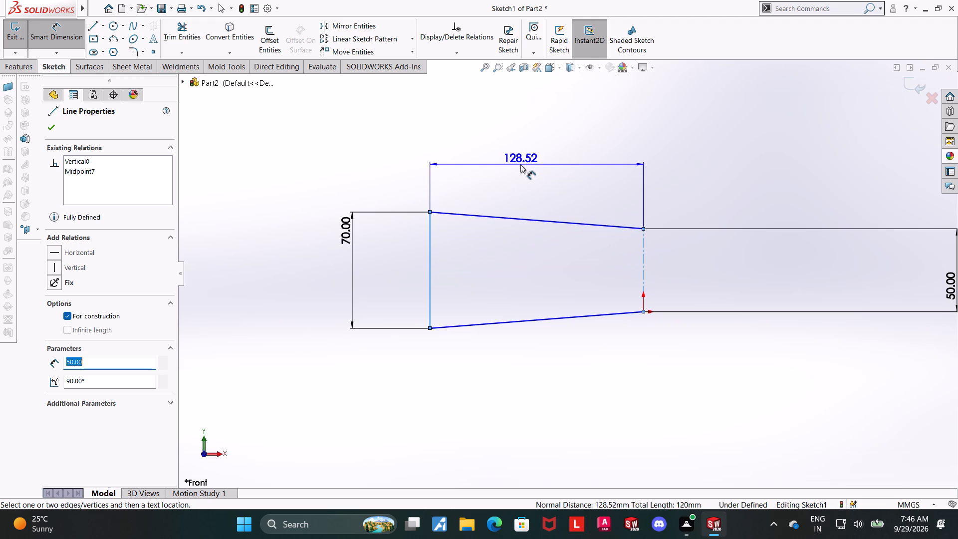
{"action": "left_click", "coordinate": [520, 164]}
{"action": "key", "text": "3"}
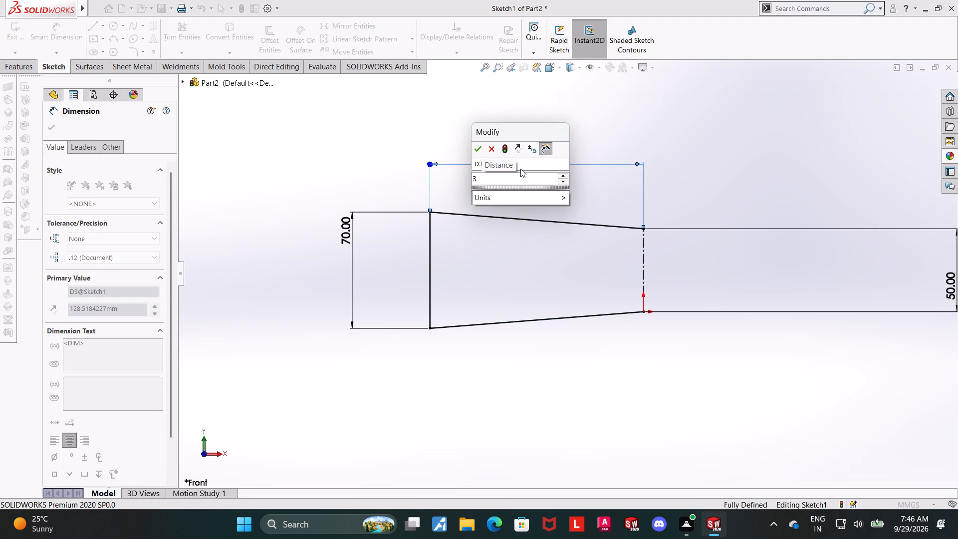
{"action": "key", "text": "8"}
{"action": "key", "text": "Return"}
{"action": "key", "text": "Escape"}
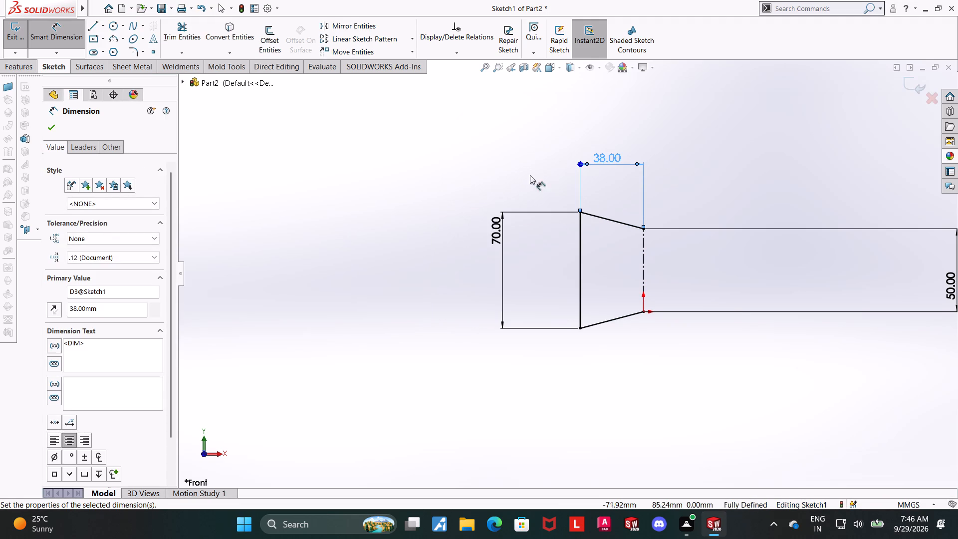
{"action": "left_click", "coordinate": [709, 188]}
Sketch a corner rectangle about 5 mm wide and 70 mm high outward from the profile's outer vertical side.
{"action": "scroll", "coordinate": [710, 202], "scroll_direction": "down", "scroll_amount": 1}
{"action": "scroll", "coordinate": [645, 217], "scroll_direction": "down", "scroll_amount": 1}
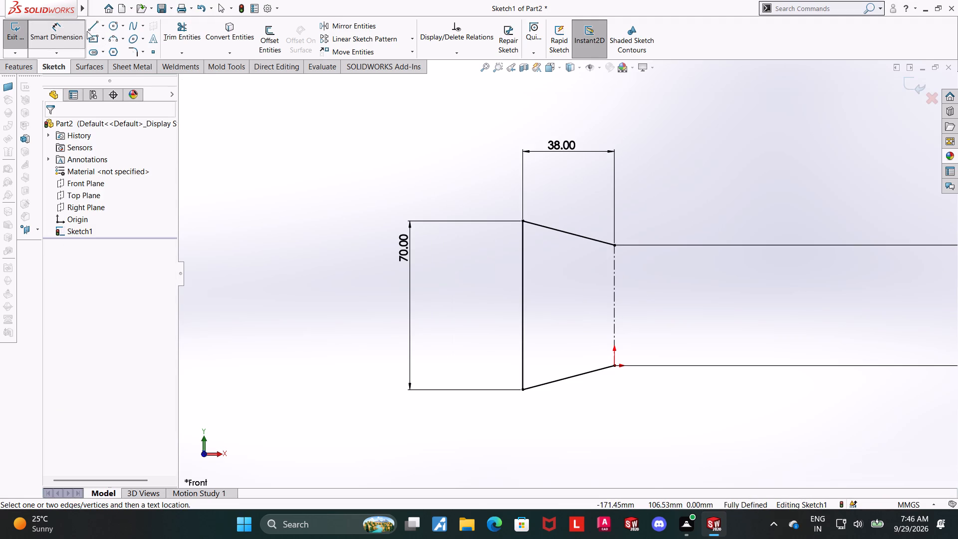
{"action": "left_click", "coordinate": [104, 38]}
{"action": "left_click", "coordinate": [104, 50]}
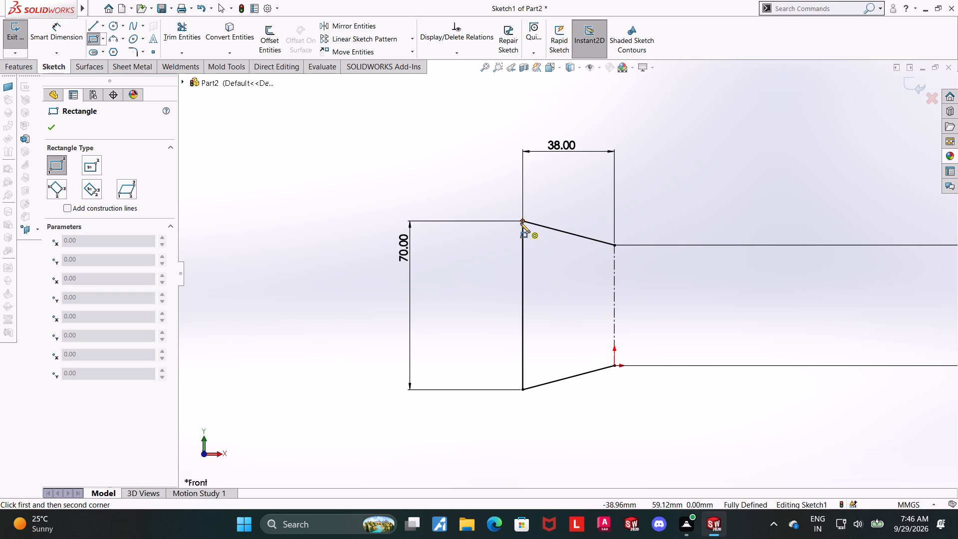
{"action": "left_click", "coordinate": [520, 222]}
{"action": "left_click", "coordinate": [510, 389]}
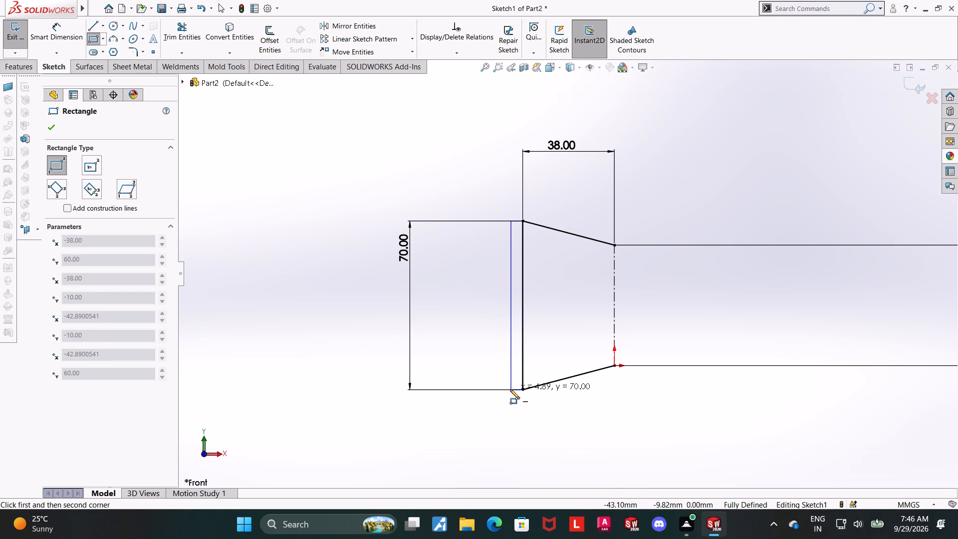
{"action": "key", "text": "Escape"}
{"action": "key", "text": "Escape"}
Dimension the narrow rectangle's width as 6 mm.
{"action": "left_click", "coordinate": [46, 24]}
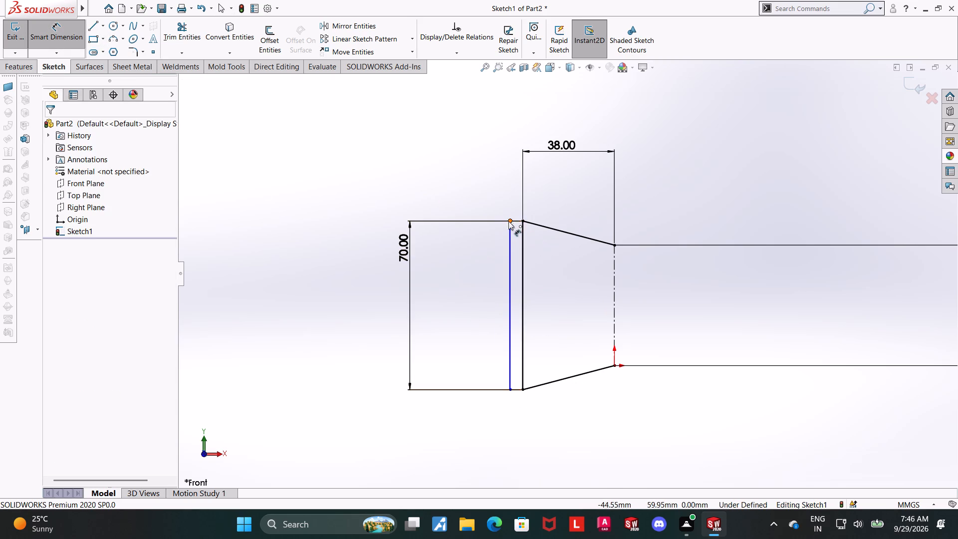
{"action": "left_click", "coordinate": [516, 222]}
{"action": "left_click", "coordinate": [512, 204]}
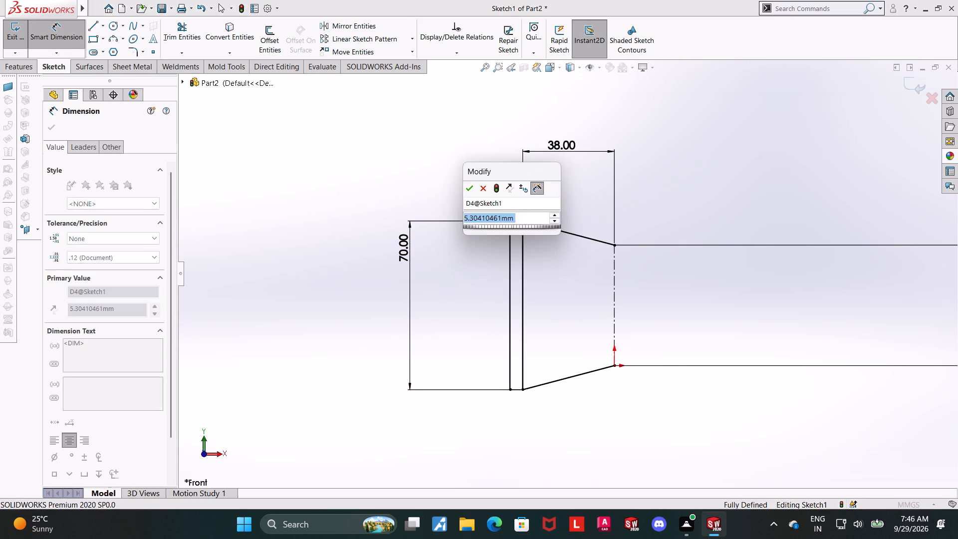
{"action": "key", "text": "6"}
{"action": "key", "text": "Return"}
{"action": "key", "text": "Escape"}
{"action": "key", "text": "Escape"}
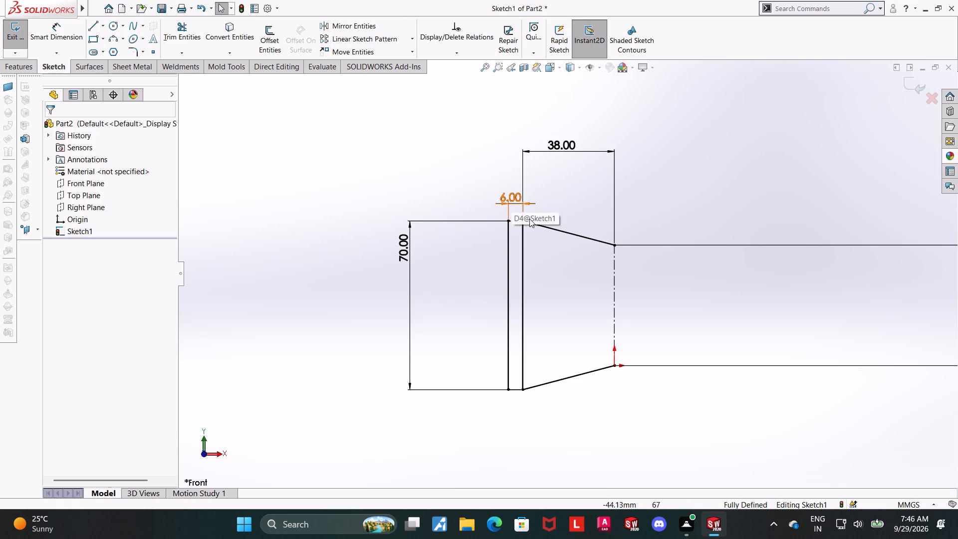
Trim away the vertical line shared by the narrow rectangle and the tapered profile.
{"action": "scroll", "coordinate": [607, 343], "scroll_direction": "down", "scroll_amount": 1}
{"action": "left_click", "coordinate": [181, 38]}
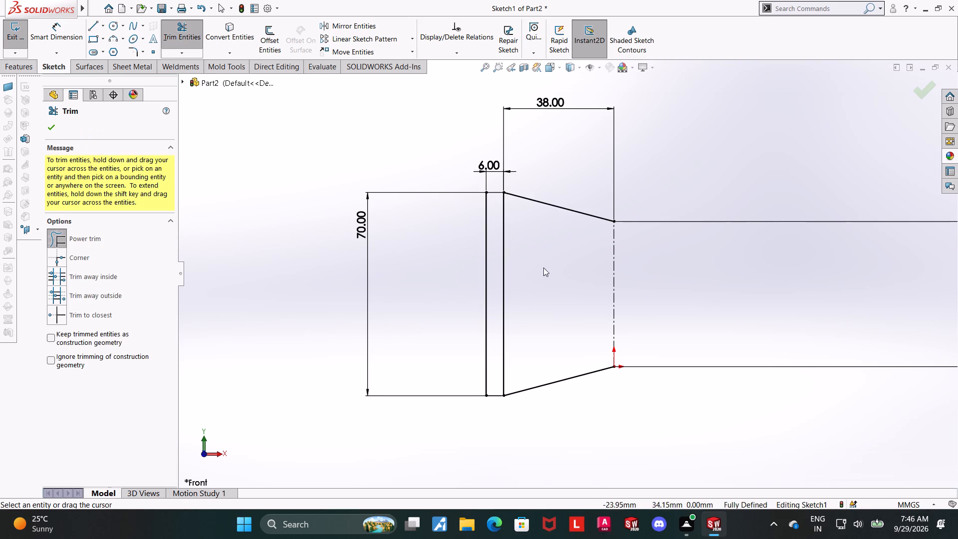
{"action": "left_click_drag", "start_coordinate": [515, 276], "coordinate": [502, 272]}
{"action": "scroll", "coordinate": [516, 275], "scroll_direction": "up", "scroll_amount": 3}
{"action": "key", "text": "Escape"}
{"action": "scroll", "coordinate": [635, 294], "scroll_direction": "up", "scroll_amount": 4}
{"action": "scroll", "coordinate": [624, 295], "scroll_direction": "down", "scroll_amount": 3}
{"action": "key", "text": "Escape"}
{"action": "scroll", "coordinate": [589, 253], "scroll_direction": "down", "scroll_amount": 4}
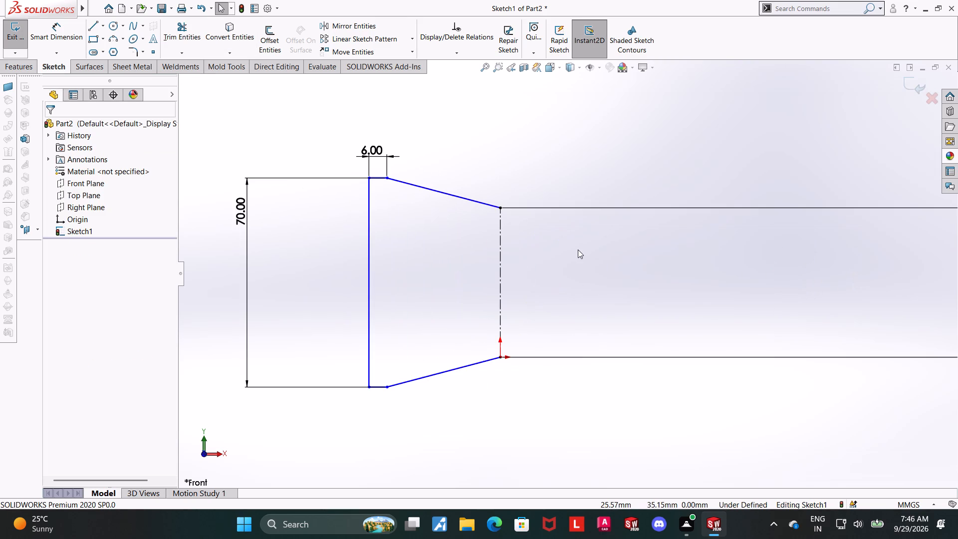
Dimension the horizontal distance between the upper sloped line's two endpoints as 38 mm.
{"action": "left_click", "coordinate": [321, 27]}
{"action": "left_click", "coordinate": [57, 41]}
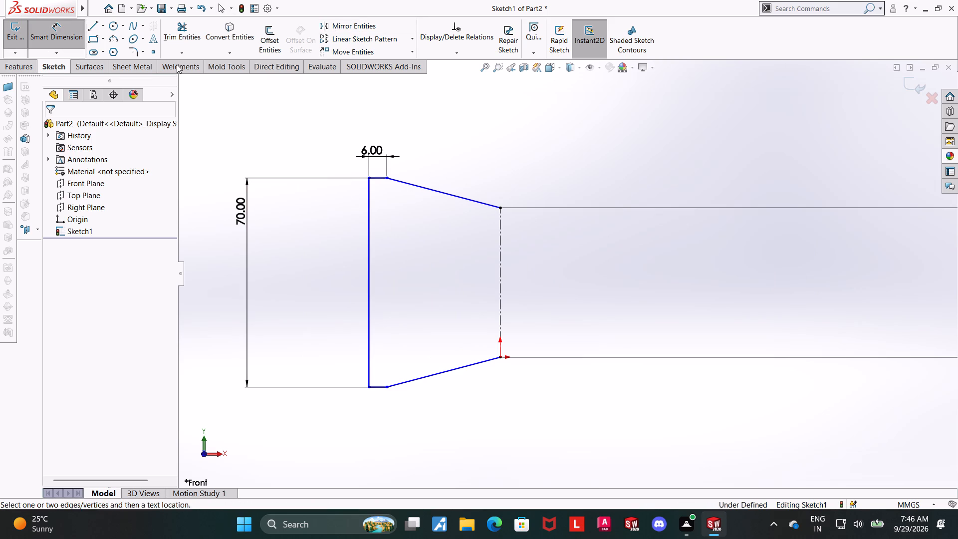
{"action": "left_click", "coordinate": [386, 177]}
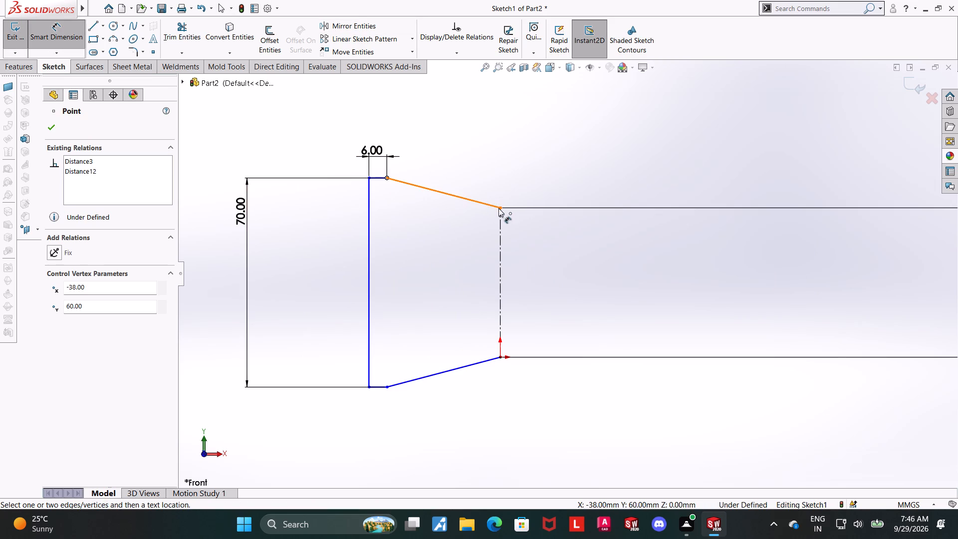
{"action": "left_click", "coordinate": [498, 208]}
{"action": "left_click", "coordinate": [463, 97]}
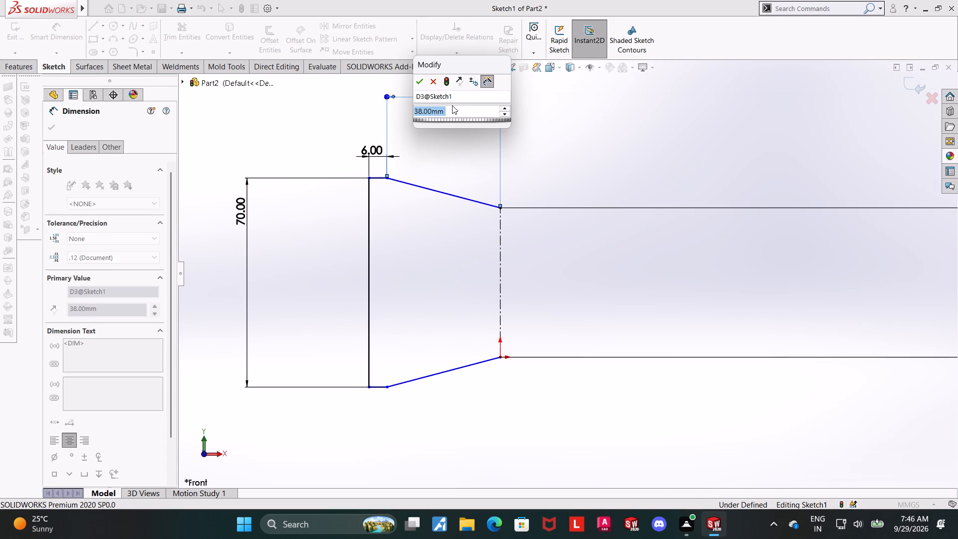
{"action": "left_click", "coordinate": [422, 81]}
{"action": "key", "text": "Escape"}
{"action": "key", "text": "Escape"}
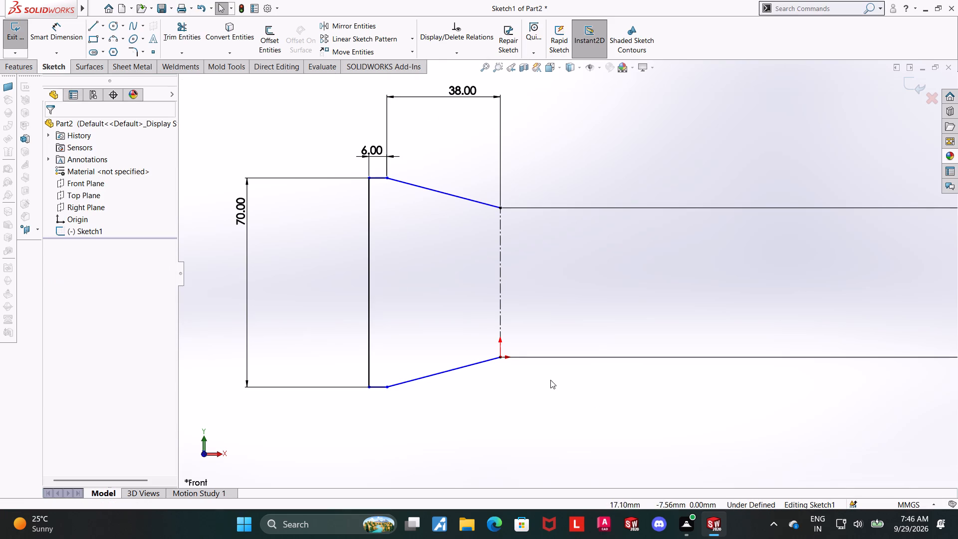
Mirror the five lines of the tapered half-profile and its end band about the vertical centerline, keeping the originals.
{"action": "scroll", "coordinate": [550, 380], "scroll_direction": "up", "scroll_amount": 2}
{"action": "scroll", "coordinate": [546, 343], "scroll_direction": "down", "scroll_amount": 2}
{"action": "scroll", "coordinate": [529, 310], "scroll_direction": "up", "scroll_amount": 3}
{"action": "scroll", "coordinate": [553, 201], "scroll_direction": "down", "scroll_amount": 1}
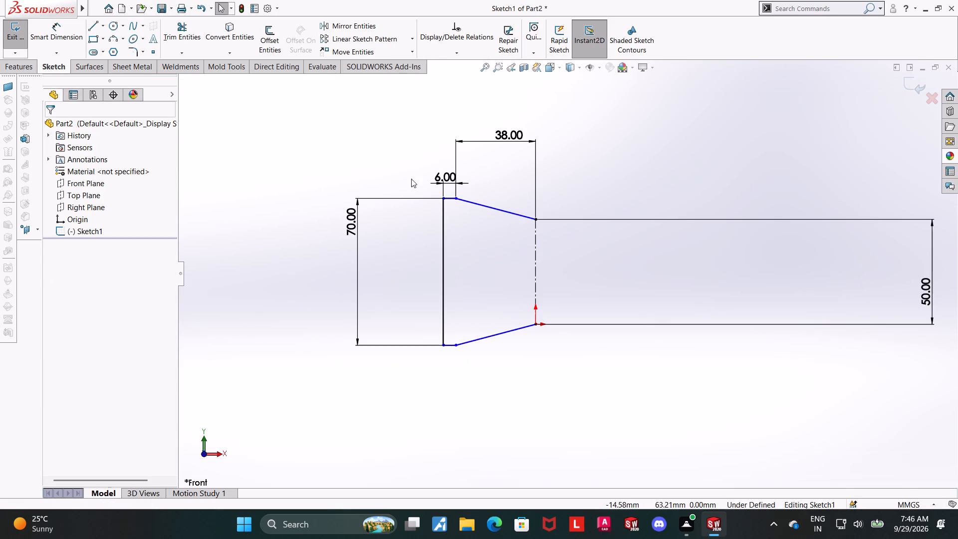
{"action": "left_click", "coordinate": [51, 40]}
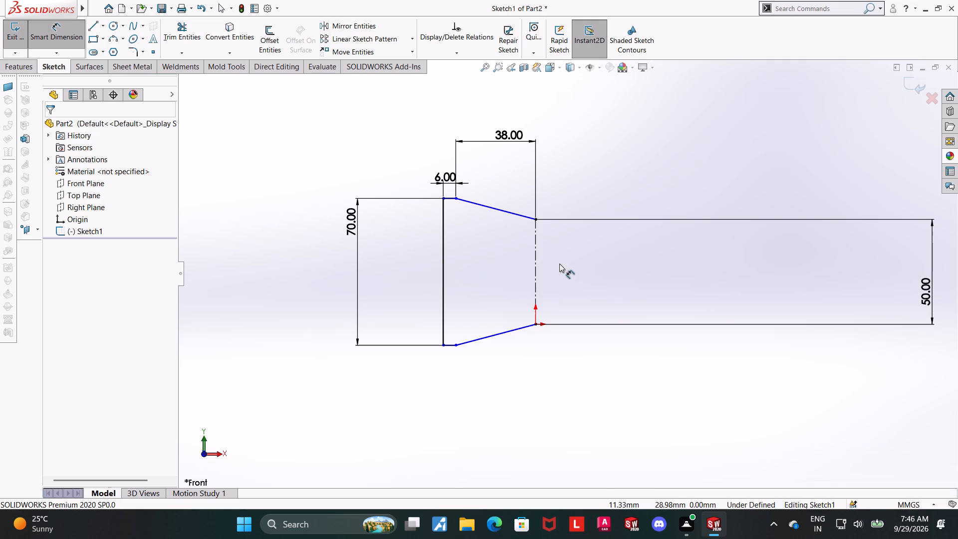
{"action": "key", "text": "Escape"}
{"action": "left_click", "coordinate": [335, 23]}
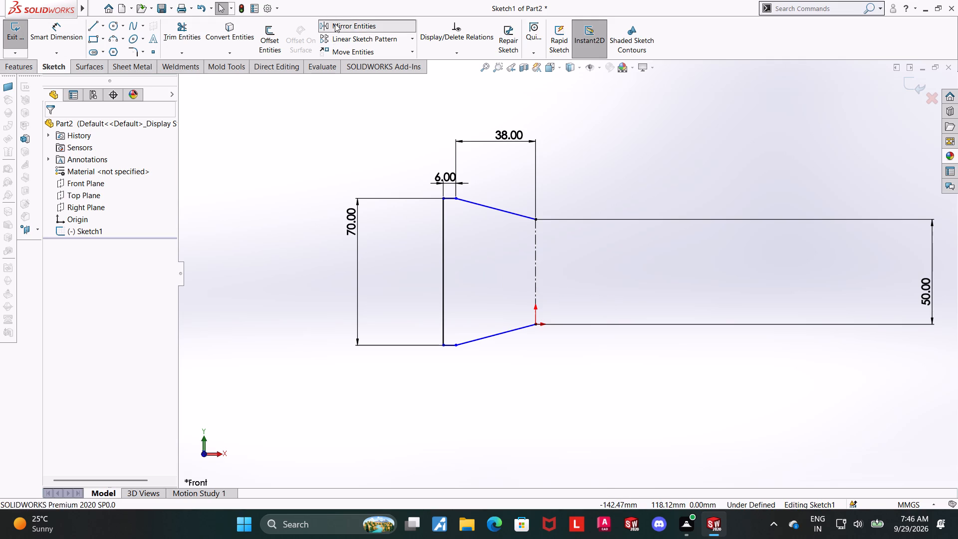
{"action": "left_click_drag", "start_coordinate": [528, 190], "coordinate": [479, 390]}
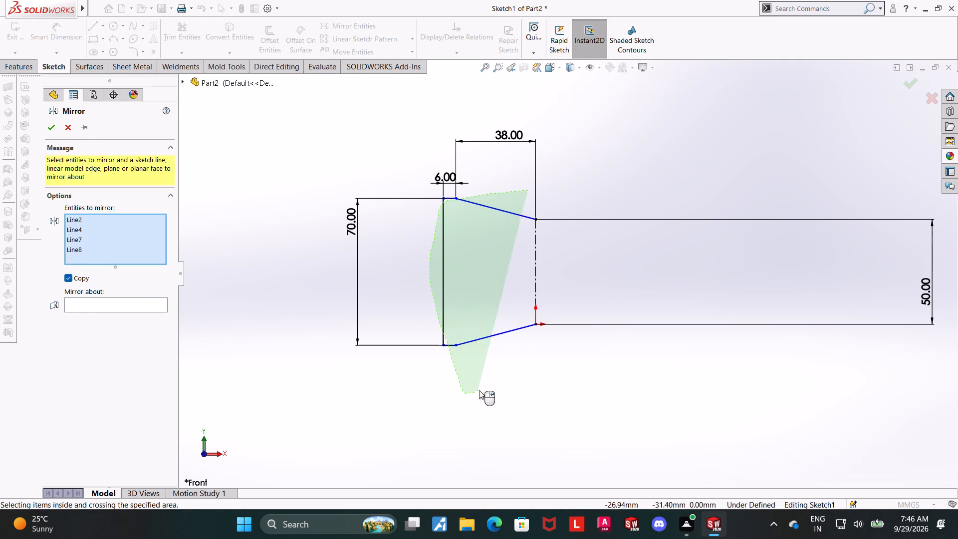
{"action": "left_click", "coordinate": [450, 199]}
{"action": "left_click", "coordinate": [90, 319]}
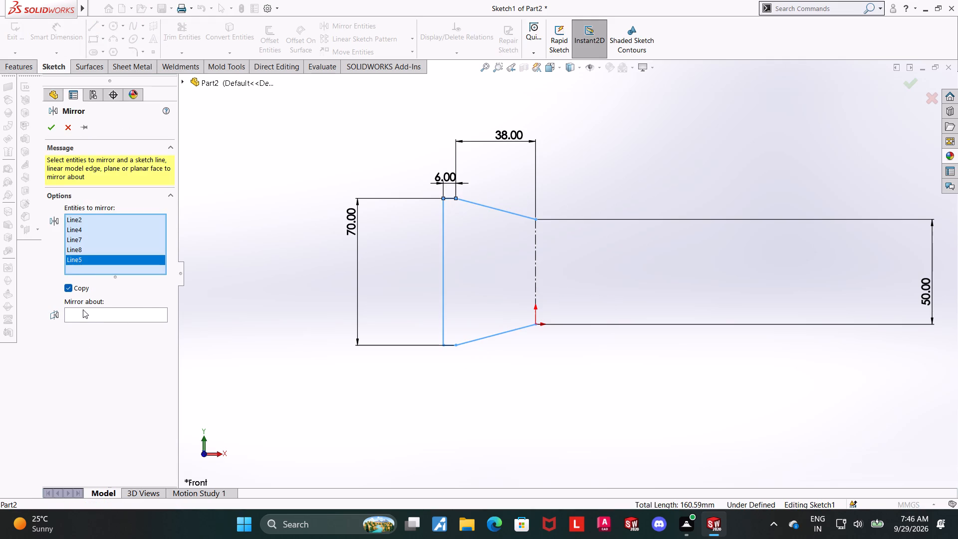
{"action": "left_click", "coordinate": [94, 309]}
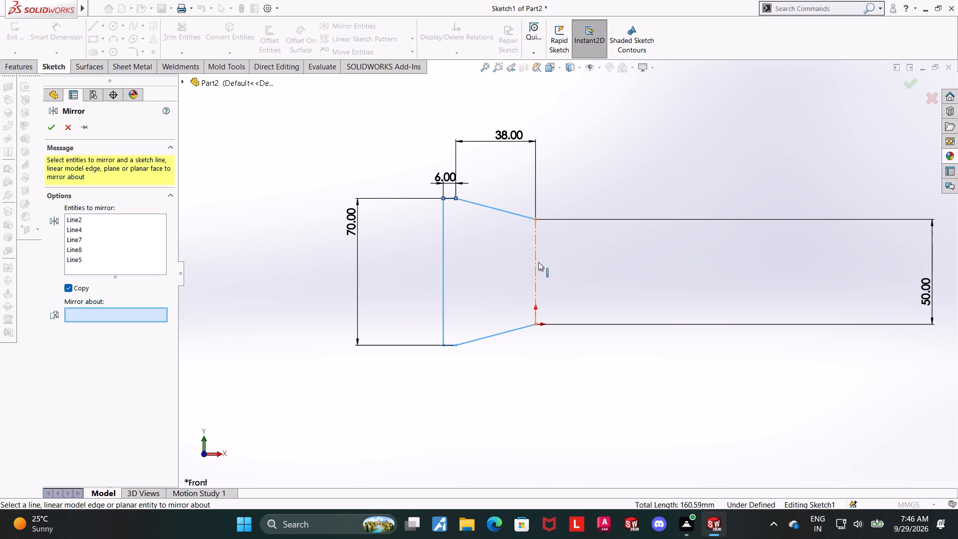
{"action": "left_click", "coordinate": [538, 262]}
{"action": "left_click", "coordinate": [51, 125]}
{"action": "left_click", "coordinate": [723, 378]}
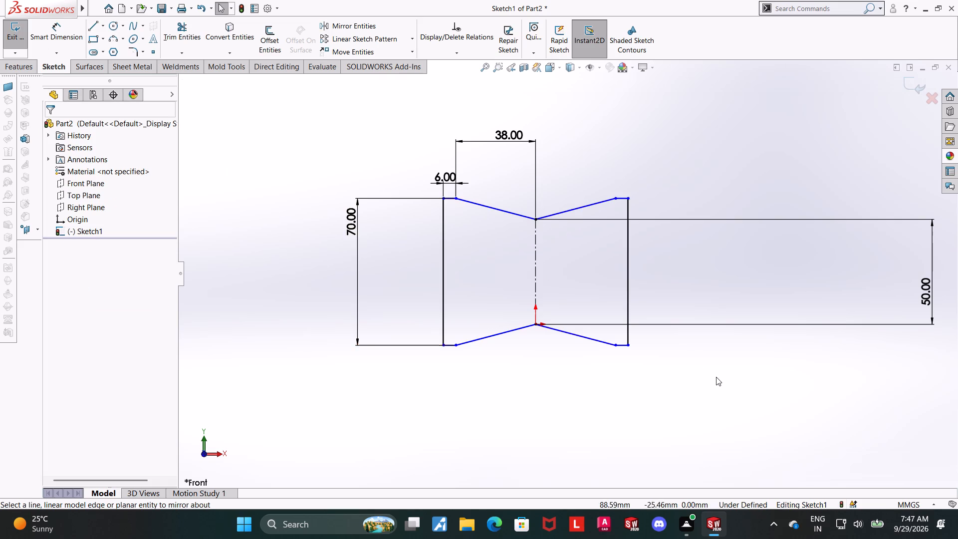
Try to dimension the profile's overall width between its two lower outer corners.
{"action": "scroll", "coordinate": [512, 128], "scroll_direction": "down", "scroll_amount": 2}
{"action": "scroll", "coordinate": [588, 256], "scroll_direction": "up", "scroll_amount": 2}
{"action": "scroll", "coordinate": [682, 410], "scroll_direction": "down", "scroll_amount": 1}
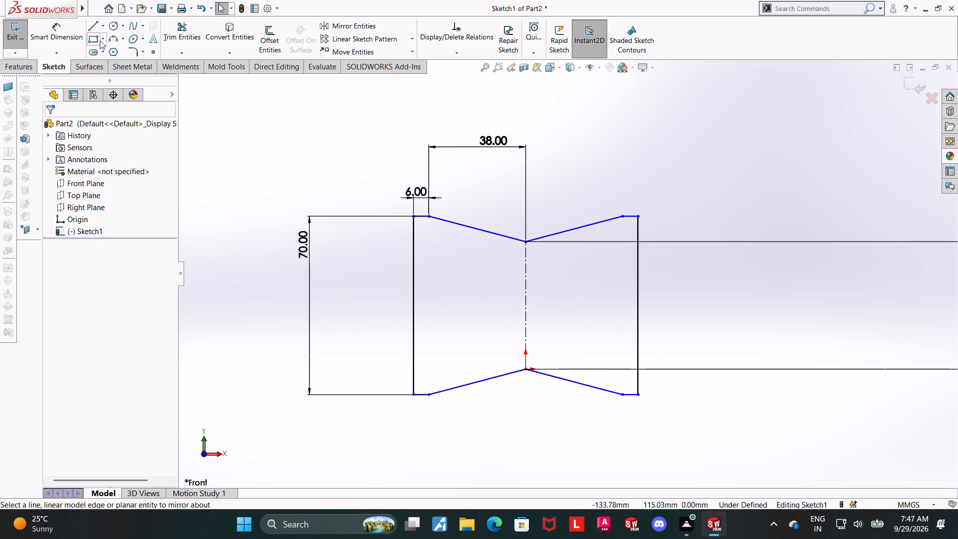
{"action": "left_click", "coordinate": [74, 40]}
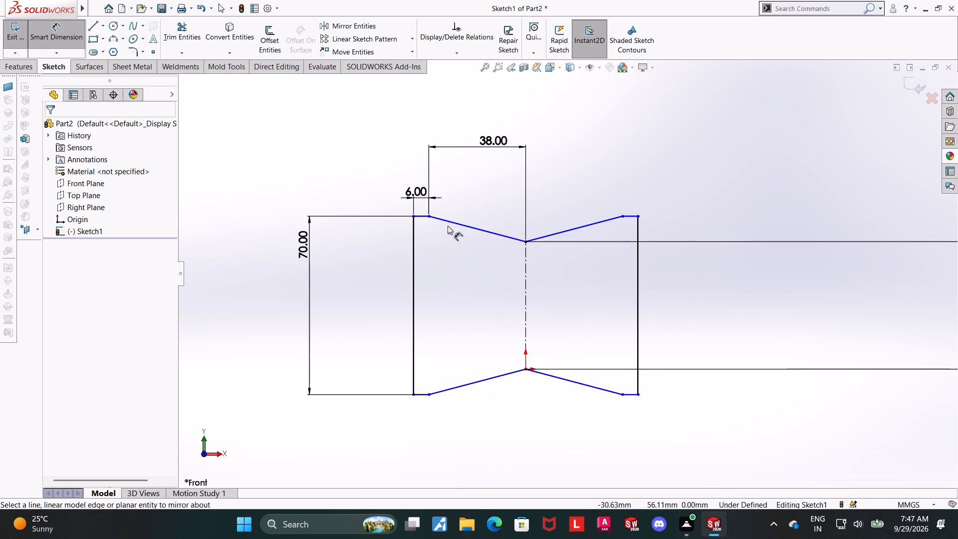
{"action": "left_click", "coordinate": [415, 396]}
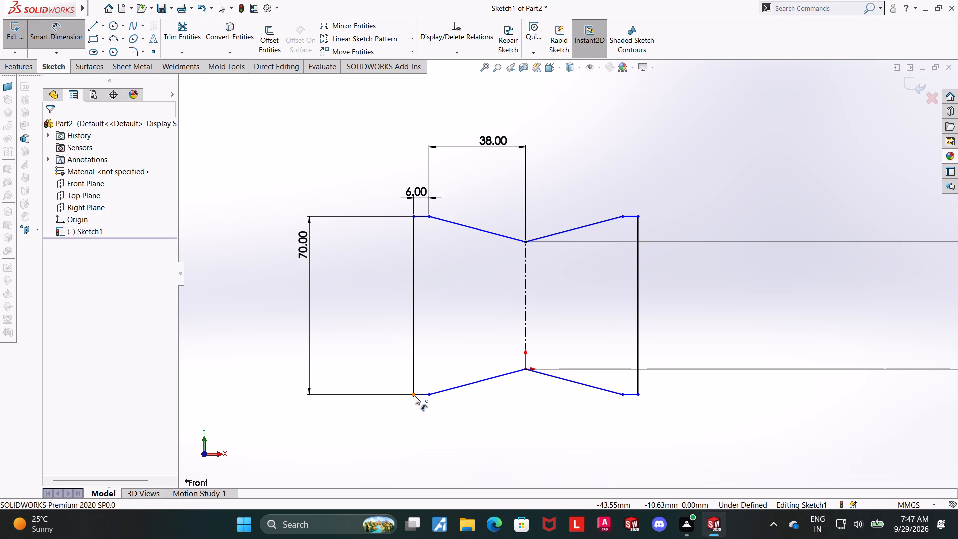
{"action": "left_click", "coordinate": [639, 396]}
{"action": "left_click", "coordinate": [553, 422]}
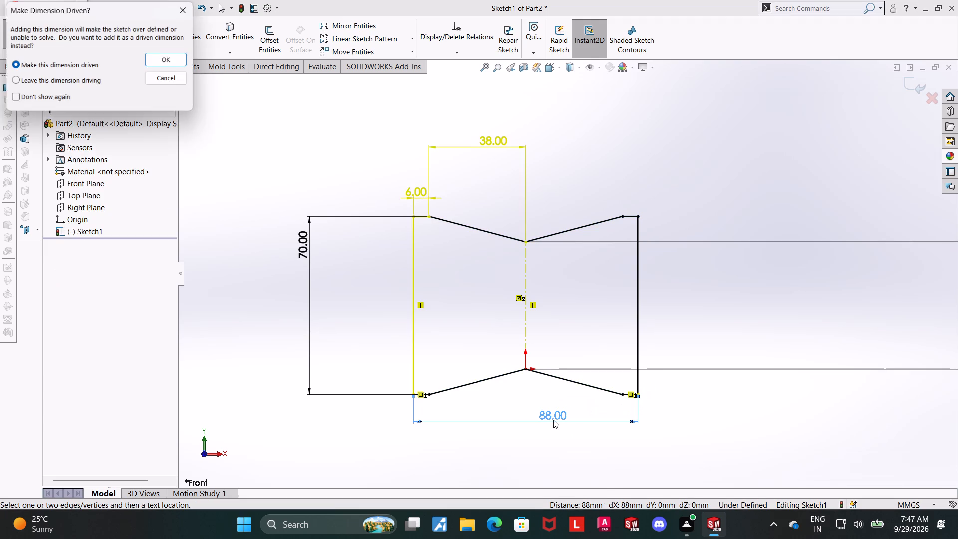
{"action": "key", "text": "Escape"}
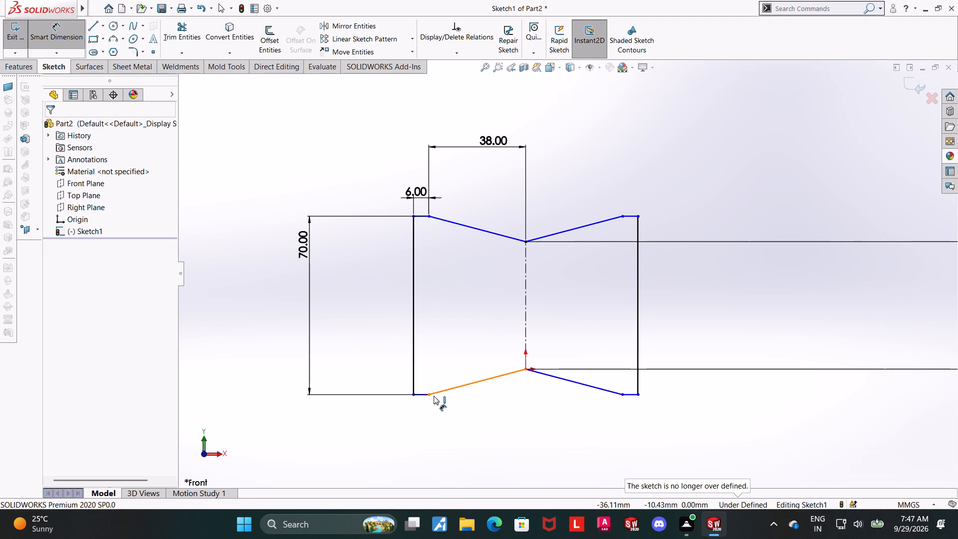
Dimension the horizontal distance between the outer endpoints of the two lower sloped lines as 76 mm.
{"action": "left_click", "coordinate": [432, 396]}
{"action": "left_click", "coordinate": [622, 397]}
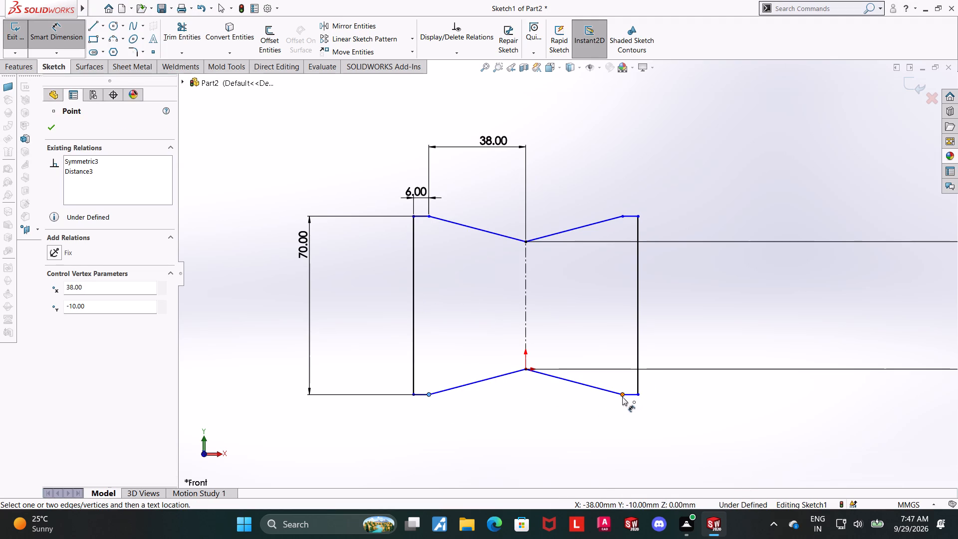
{"action": "left_click", "coordinate": [518, 420]}
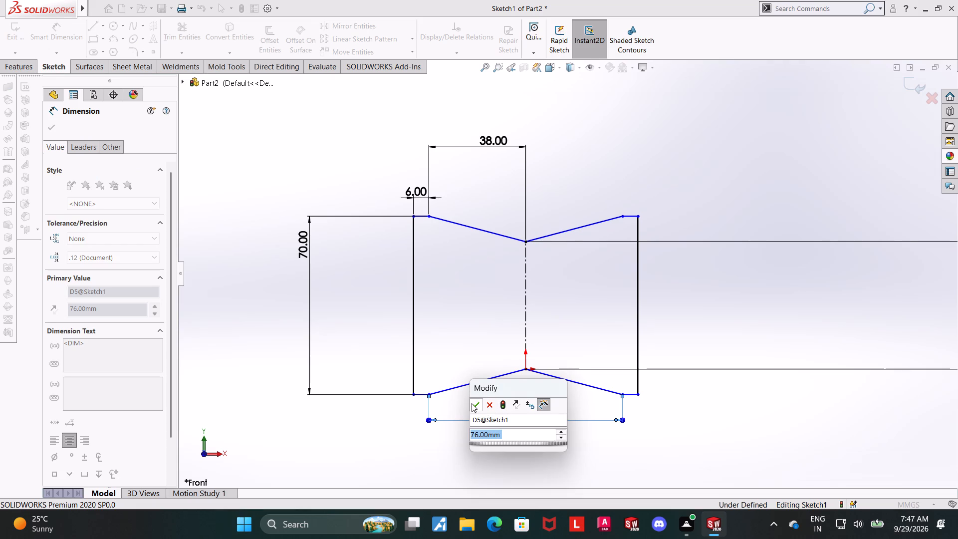
{"action": "left_click", "coordinate": [474, 404]}
{"action": "key", "text": "Escape"}
{"action": "key", "text": "Escape"}
Make the two short horizontal lines at the profile's upper ends collinear.
{"action": "scroll", "coordinate": [489, 256], "scroll_direction": "down", "scroll_amount": 3}
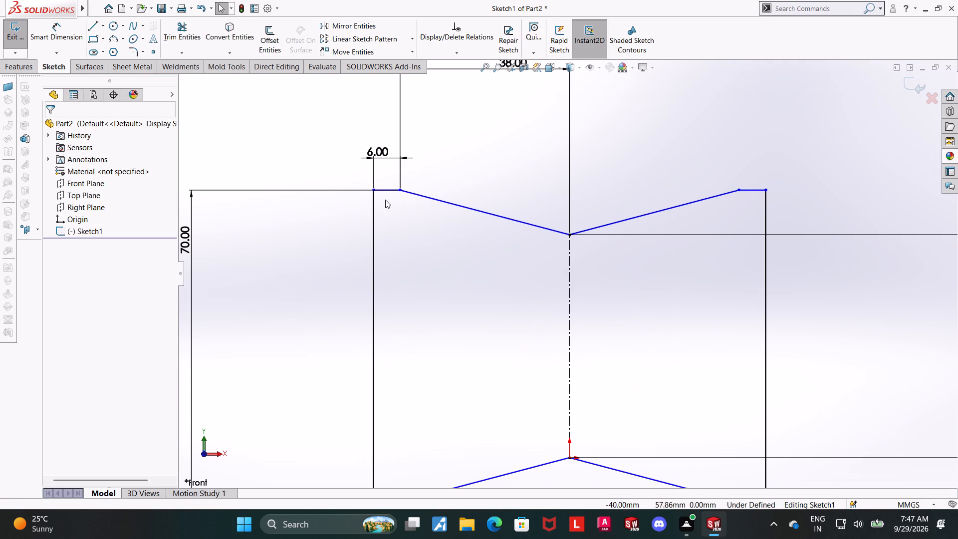
{"action": "left_click", "coordinate": [388, 193]}
{"action": "scroll", "coordinate": [392, 196], "scroll_direction": "up", "scroll_amount": 3}
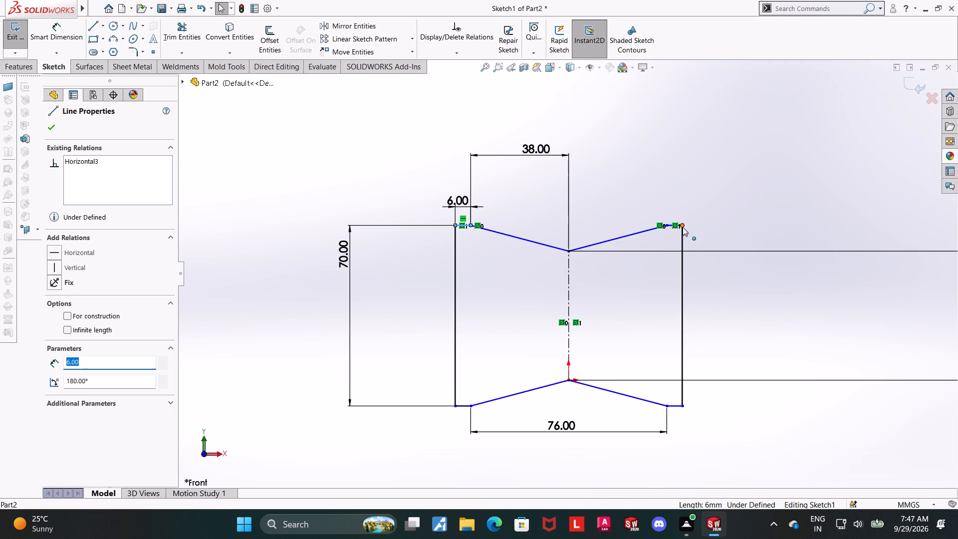
{"action": "scroll", "coordinate": [676, 225], "scroll_direction": "down", "scroll_amount": 5}
{"action": "key", "text": "Escape"}
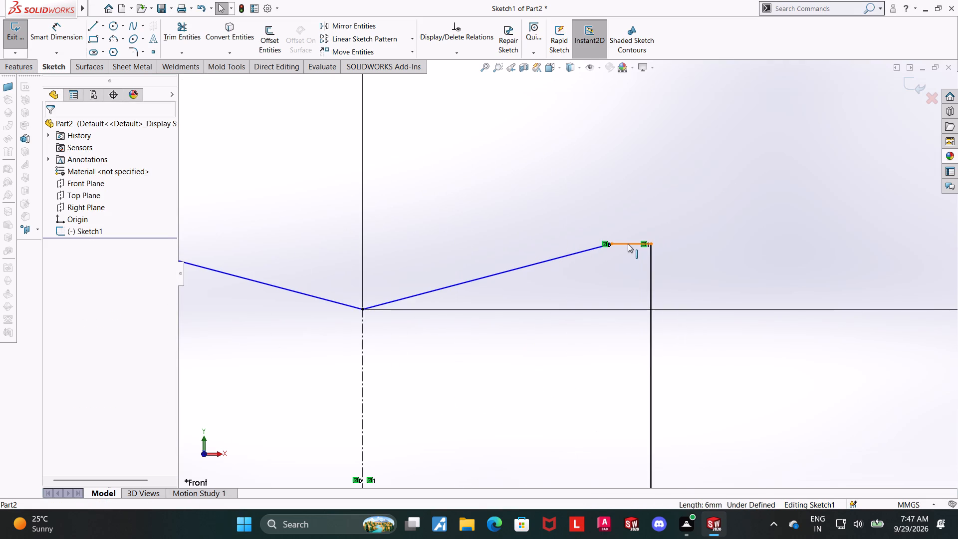
{"action": "left_click", "coordinate": [628, 244]}
{"action": "scroll", "coordinate": [631, 244], "scroll_direction": "up", "scroll_amount": 5}
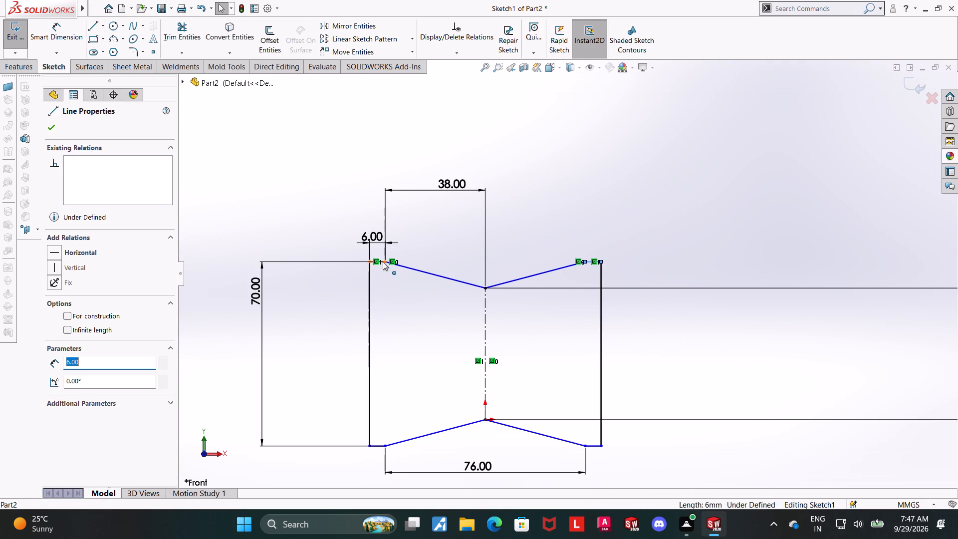
{"action": "left_click", "coordinate": [382, 262], "text": "ctrl"}
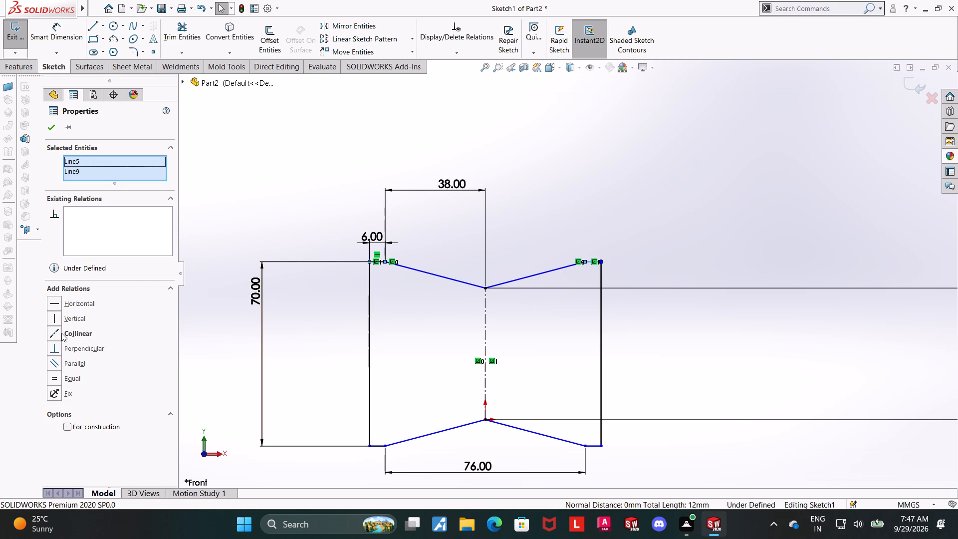
{"action": "left_click", "coordinate": [61, 333]}
{"action": "key", "text": "Escape"}
Make the two short horizontal lines at the profile's lower ends collinear.
{"action": "scroll", "coordinate": [472, 427], "scroll_direction": "down", "scroll_amount": 1}
{"action": "scroll", "coordinate": [491, 426], "scroll_direction": "up", "scroll_amount": 4}
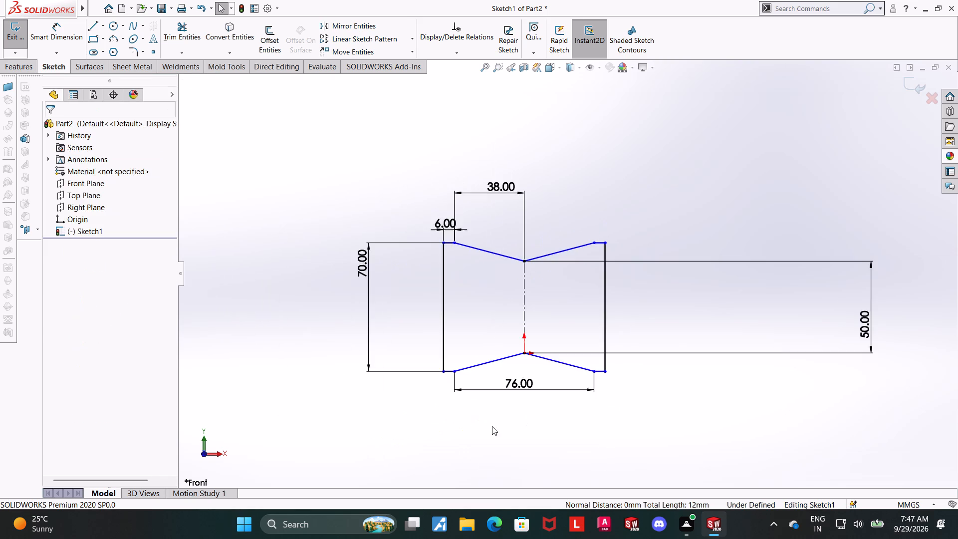
{"action": "scroll", "coordinate": [556, 351], "scroll_direction": "down", "scroll_amount": 5}
{"action": "left_click", "coordinate": [344, 334]}
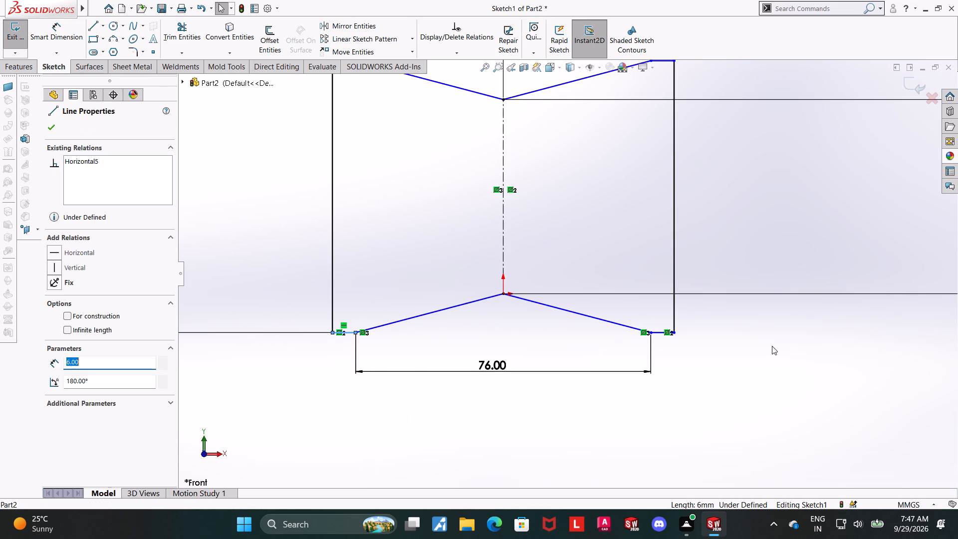
{"action": "left_click", "coordinate": [660, 335], "text": "ctrl"}
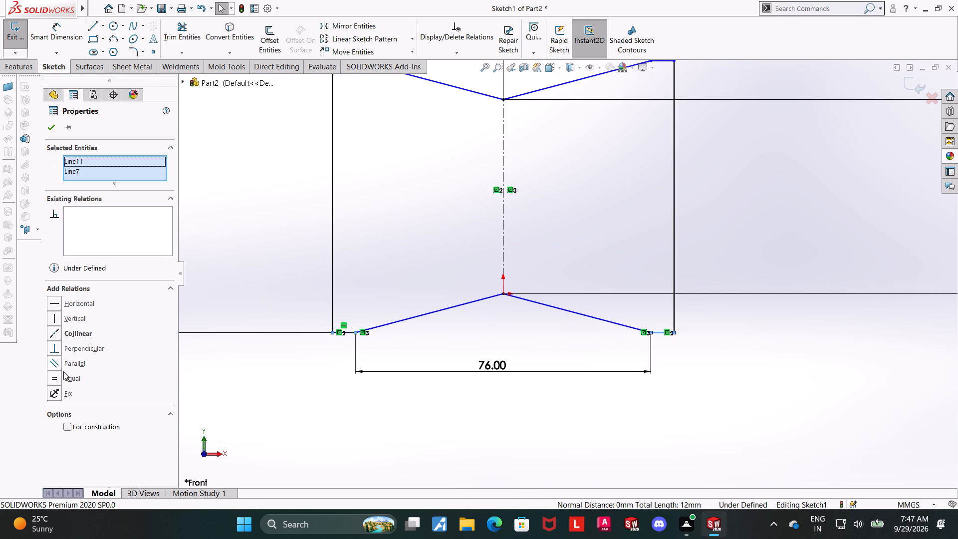
{"action": "left_click", "coordinate": [53, 330]}
{"action": "scroll", "coordinate": [775, 323], "scroll_direction": "up", "scroll_amount": 3}
{"action": "key", "text": "Escape"}
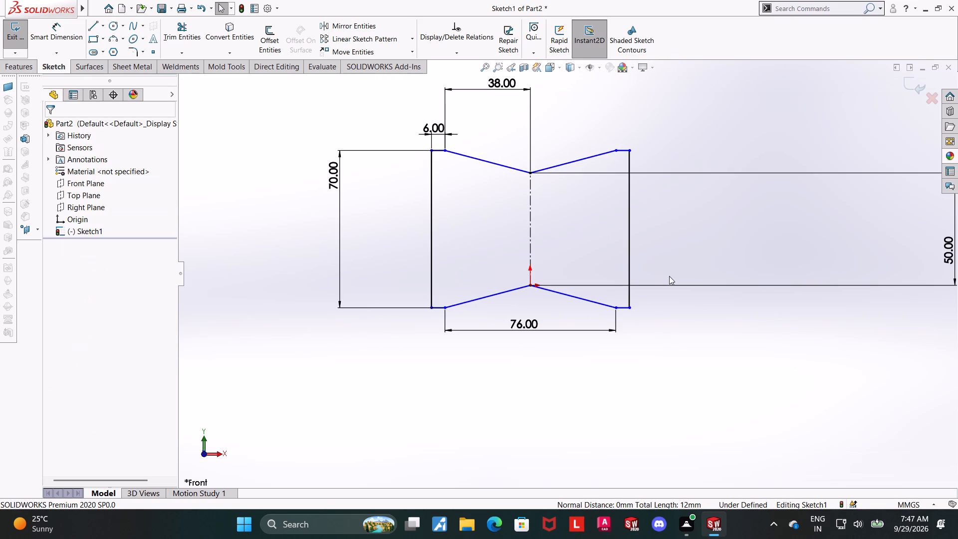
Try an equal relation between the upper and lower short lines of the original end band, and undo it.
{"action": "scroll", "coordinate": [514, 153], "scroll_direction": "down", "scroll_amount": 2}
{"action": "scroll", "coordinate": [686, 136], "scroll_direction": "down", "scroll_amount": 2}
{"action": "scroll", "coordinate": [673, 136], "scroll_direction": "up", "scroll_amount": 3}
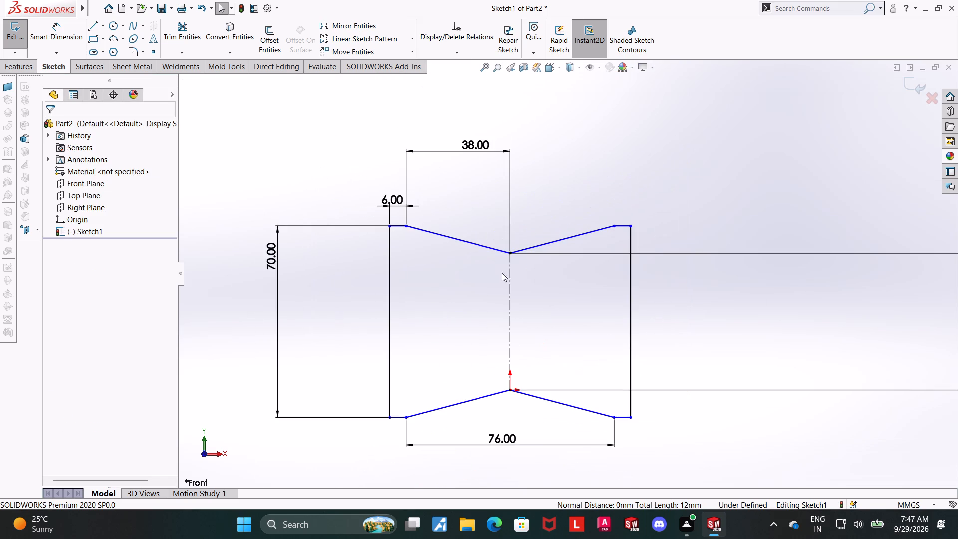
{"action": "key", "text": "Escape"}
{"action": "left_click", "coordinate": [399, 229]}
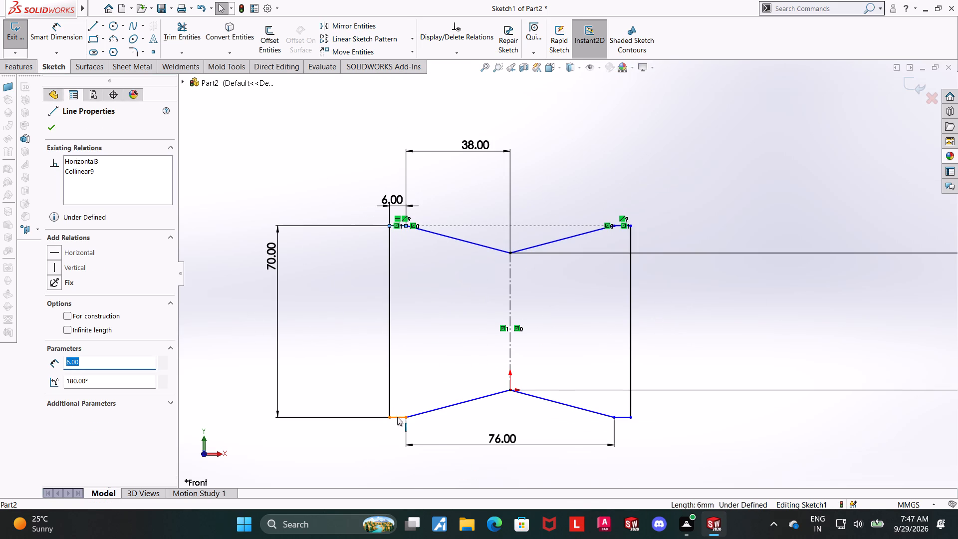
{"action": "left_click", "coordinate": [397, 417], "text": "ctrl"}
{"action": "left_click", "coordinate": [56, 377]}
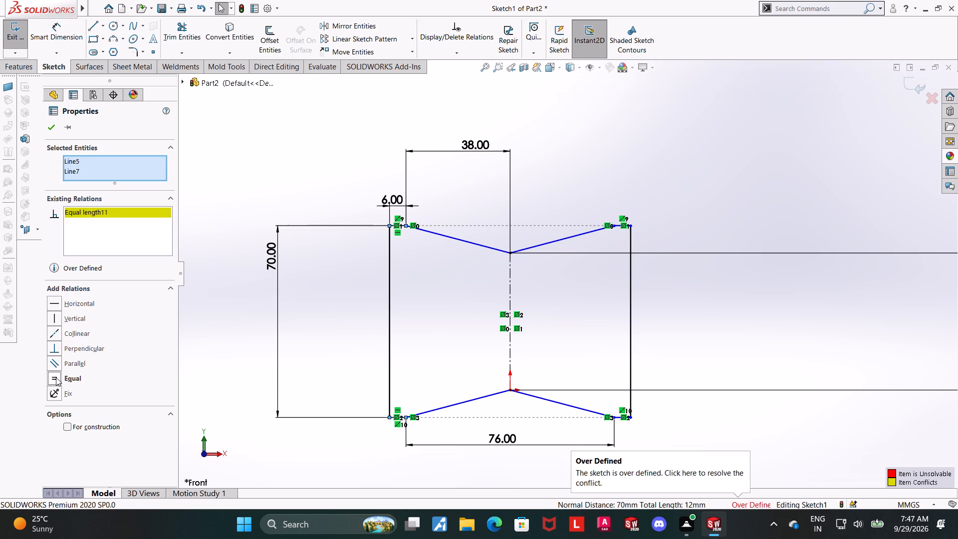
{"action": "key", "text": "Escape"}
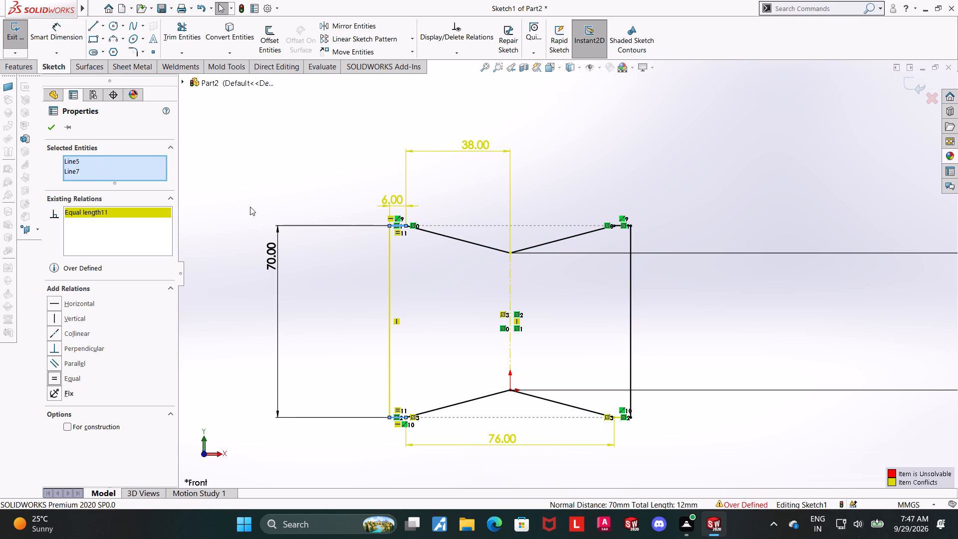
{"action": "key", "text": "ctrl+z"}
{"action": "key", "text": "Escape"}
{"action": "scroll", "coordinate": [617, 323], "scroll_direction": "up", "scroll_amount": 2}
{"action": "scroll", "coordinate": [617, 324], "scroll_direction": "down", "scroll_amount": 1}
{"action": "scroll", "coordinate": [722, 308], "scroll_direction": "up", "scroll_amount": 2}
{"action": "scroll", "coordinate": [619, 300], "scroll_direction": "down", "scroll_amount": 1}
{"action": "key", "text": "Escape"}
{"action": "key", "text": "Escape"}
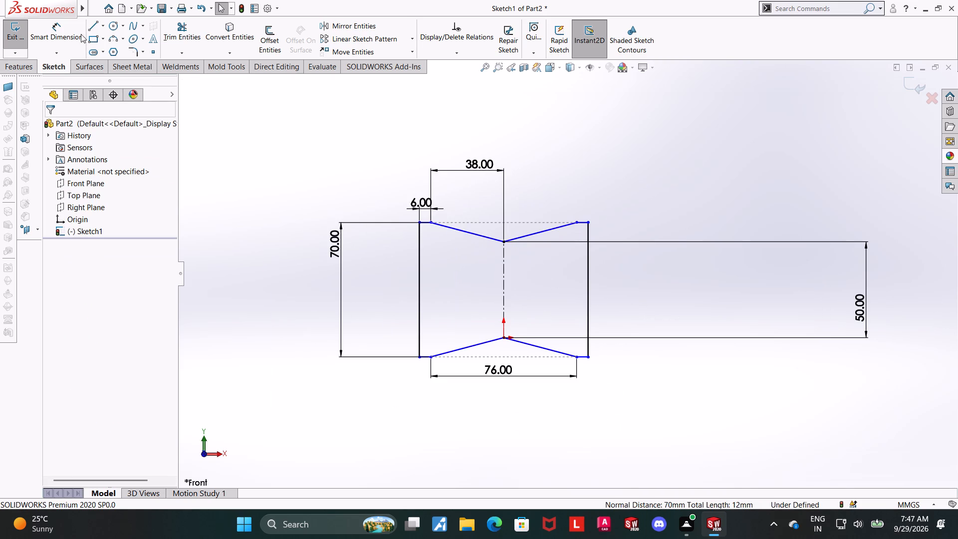
Delete the 70 mm height dimension of the profile.
{"action": "left_click", "coordinate": [77, 31]}
{"action": "key", "text": "Escape"}
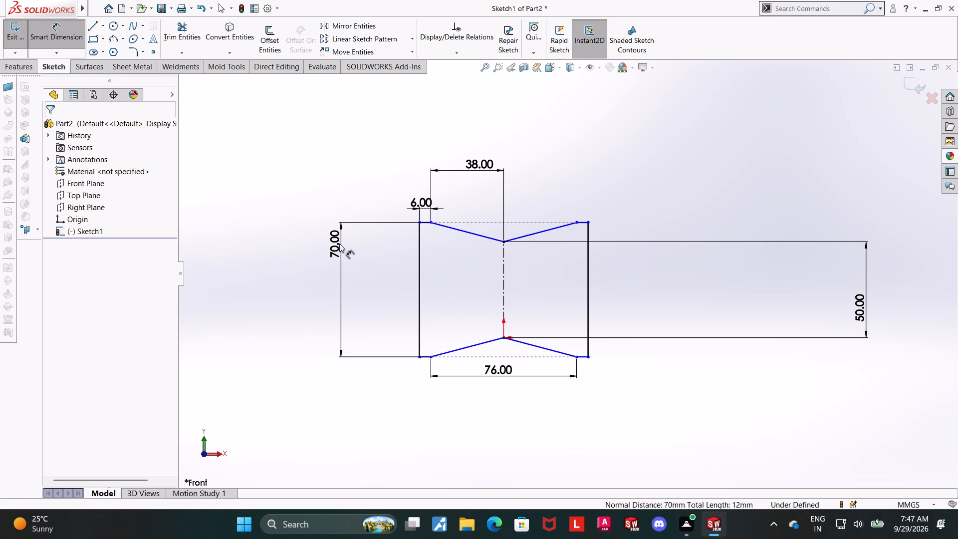
{"action": "right_click", "coordinate": [339, 244]}
{"action": "left_click", "coordinate": [367, 376]}
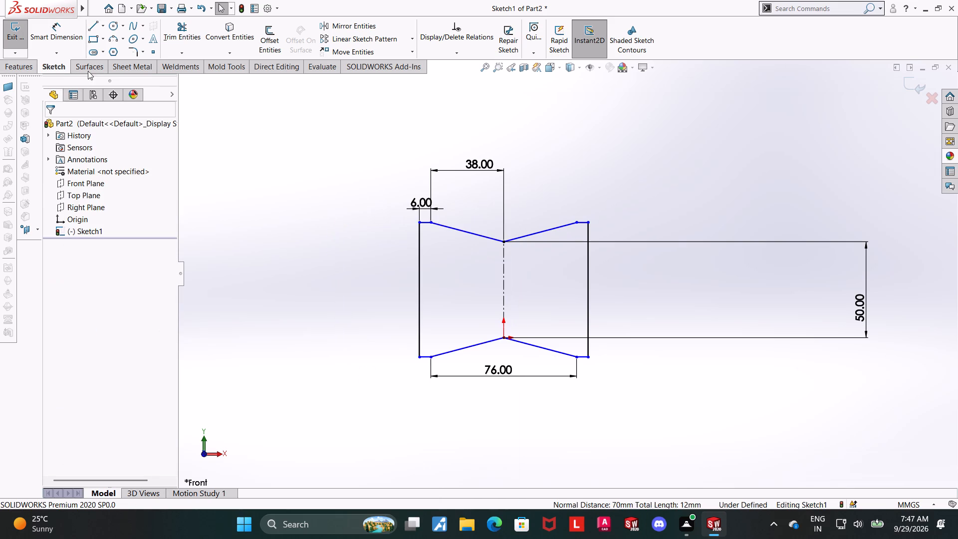
Dimension the vertical distance between the outer endpoints of the original half's upper and lower sloped lines as 70 mm.
{"action": "left_click", "coordinate": [68, 35]}
{"action": "left_click", "coordinate": [432, 223]}
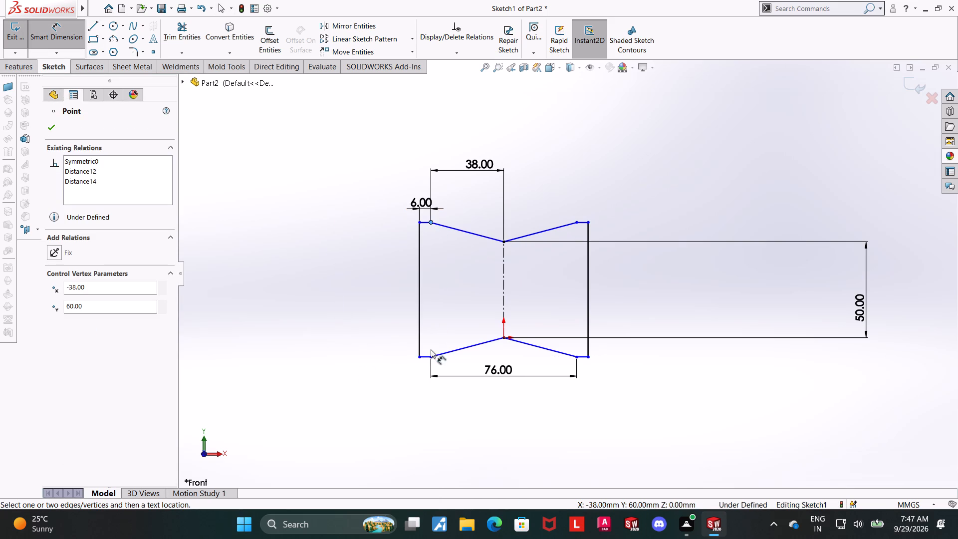
{"action": "left_click", "coordinate": [428, 358]}
{"action": "left_click", "coordinate": [333, 312]}
{"action": "left_click", "coordinate": [290, 293]}
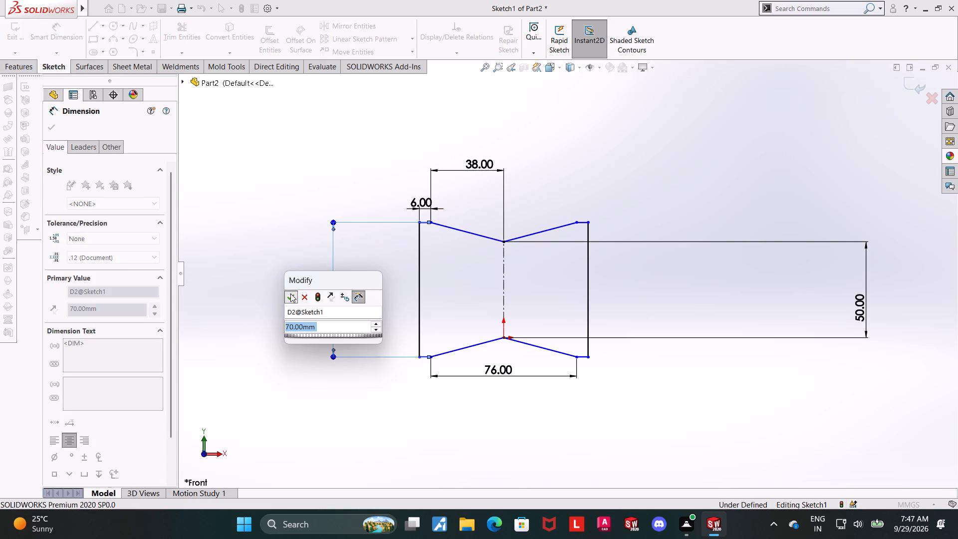
{"action": "key", "text": "Escape"}
Dimension the angle between the original half's lower sloped line and the vertical centerline.
{"action": "scroll", "coordinate": [482, 241], "scroll_direction": "down", "scroll_amount": 3}
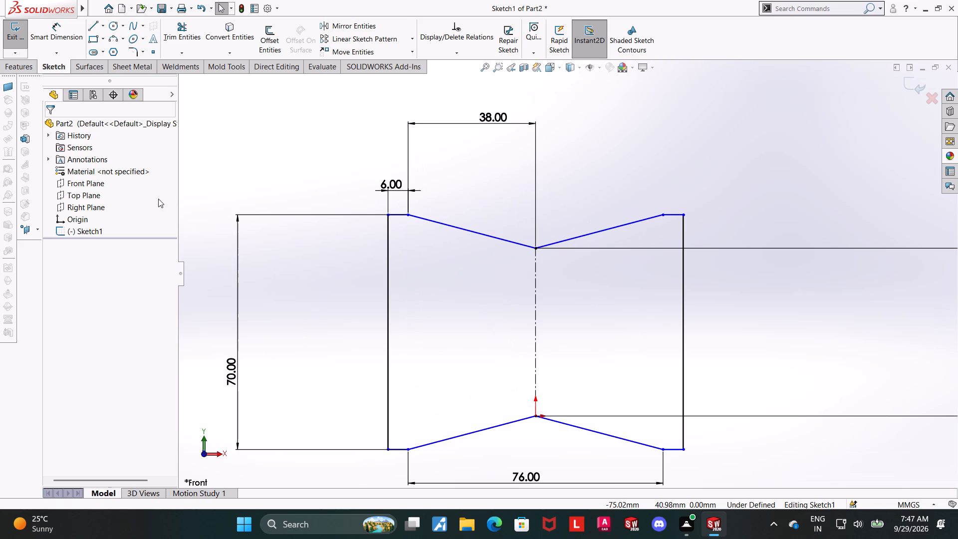
{"action": "left_click", "coordinate": [37, 31]}
{"action": "left_click", "coordinate": [522, 421]}
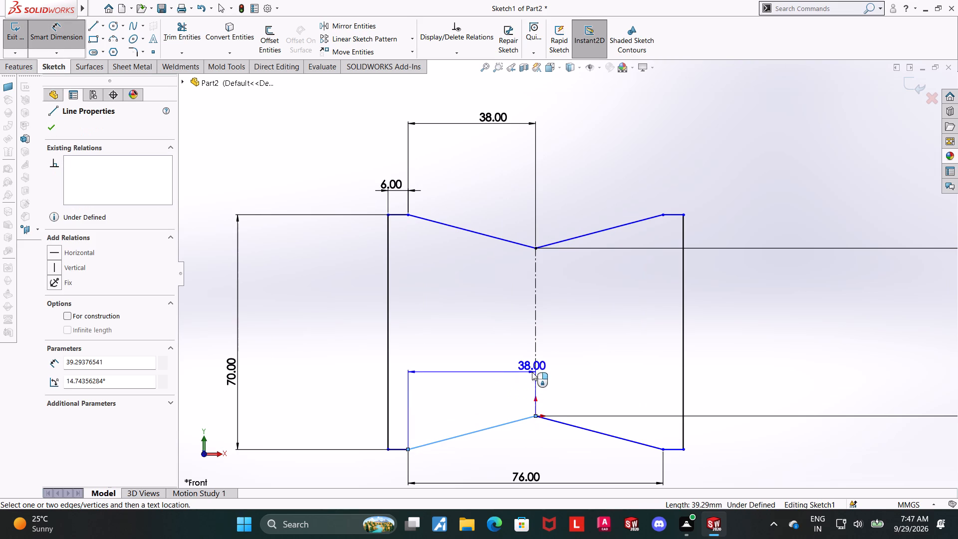
{"action": "left_click", "coordinate": [538, 369]}
{"action": "left_click", "coordinate": [503, 392]}
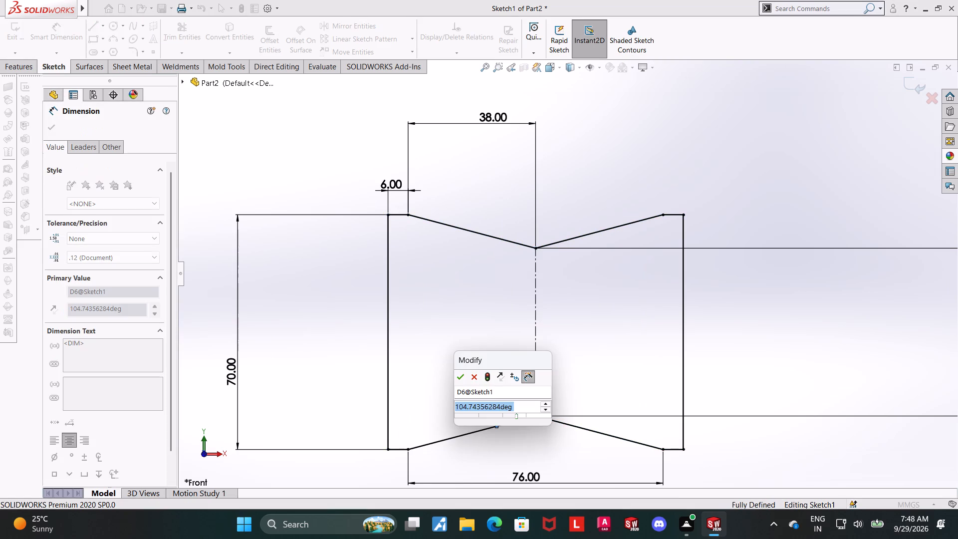
{"action": "left_click", "coordinate": [457, 377]}
{"action": "scroll", "coordinate": [620, 382], "scroll_direction": "up", "scroll_amount": 5}
{"action": "left_click", "coordinate": [713, 391]}
{"action": "key", "text": "Escape"}
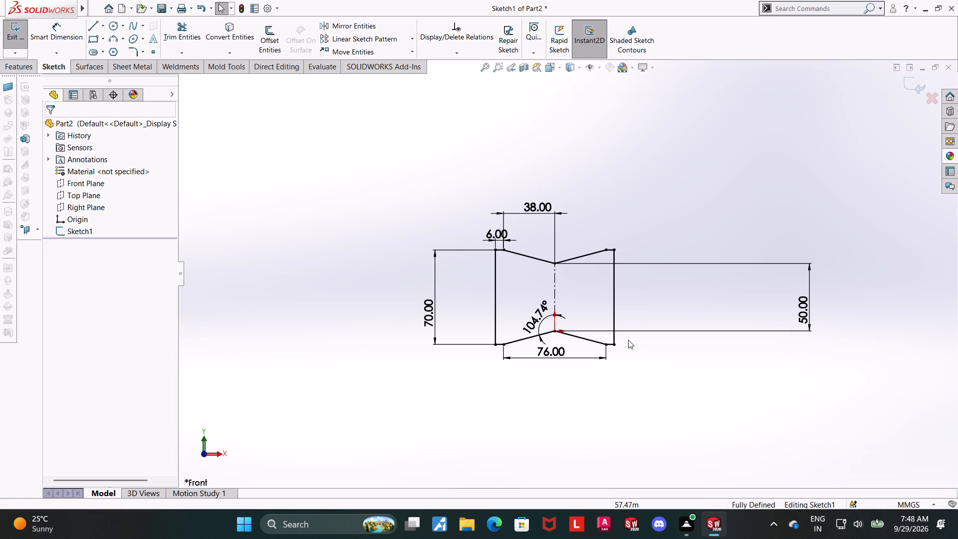
Sketch a solid horizontal line about 88 mm long between the two vertical end edges, slightly above the profile's mid-height.
{"action": "scroll", "coordinate": [625, 342], "scroll_direction": "down", "scroll_amount": 3}
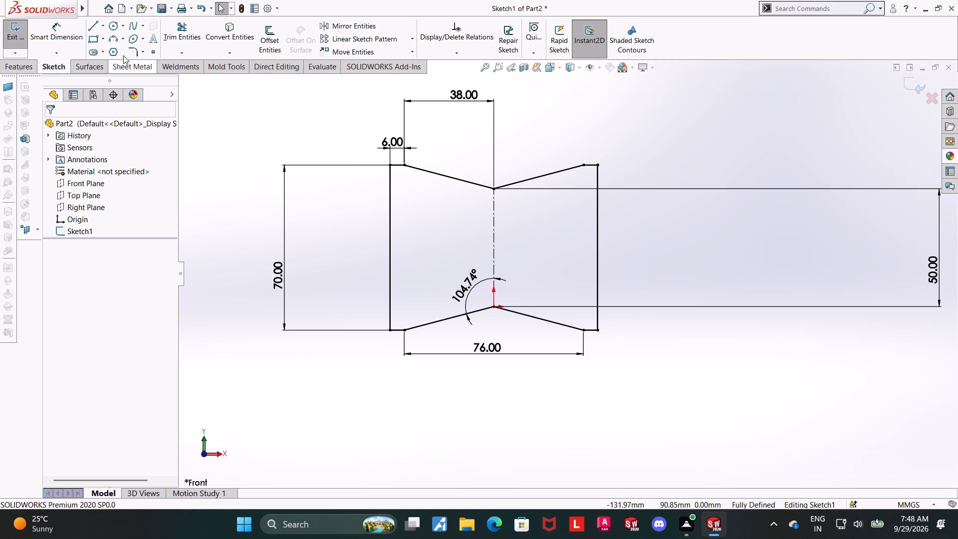
{"action": "left_click", "coordinate": [103, 30]}
{"action": "left_click", "coordinate": [98, 39]}
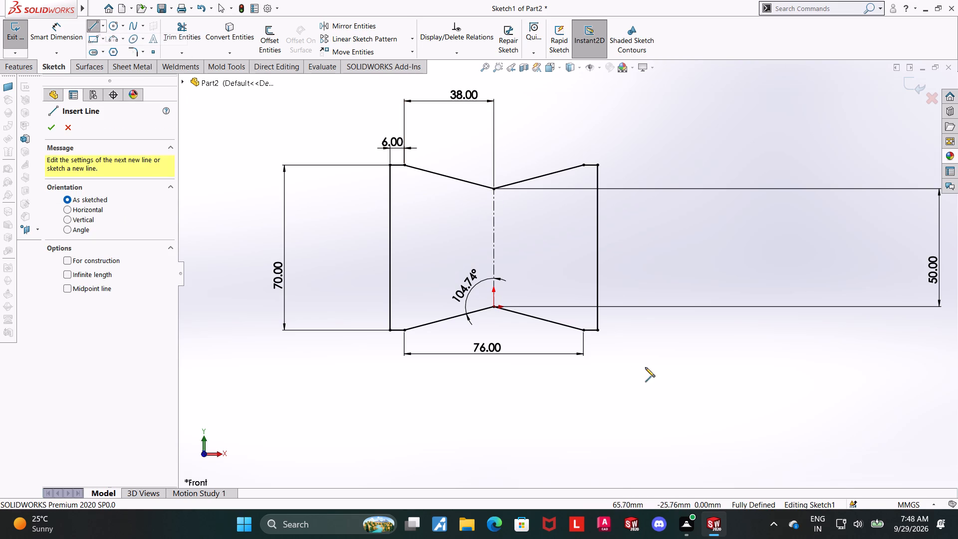
{"action": "left_click", "coordinate": [389, 231]}
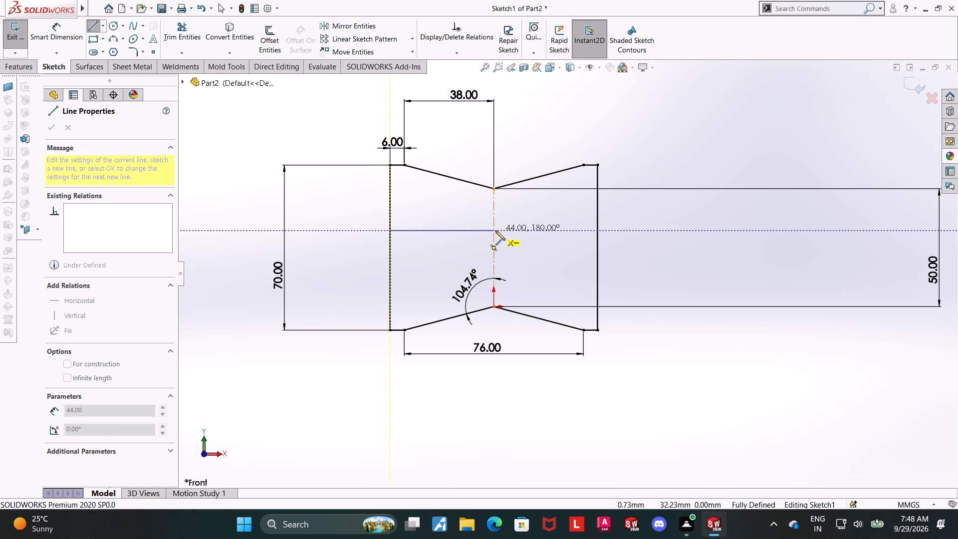
{"action": "left_click", "coordinate": [597, 232]}
{"action": "key", "text": "Escape"}
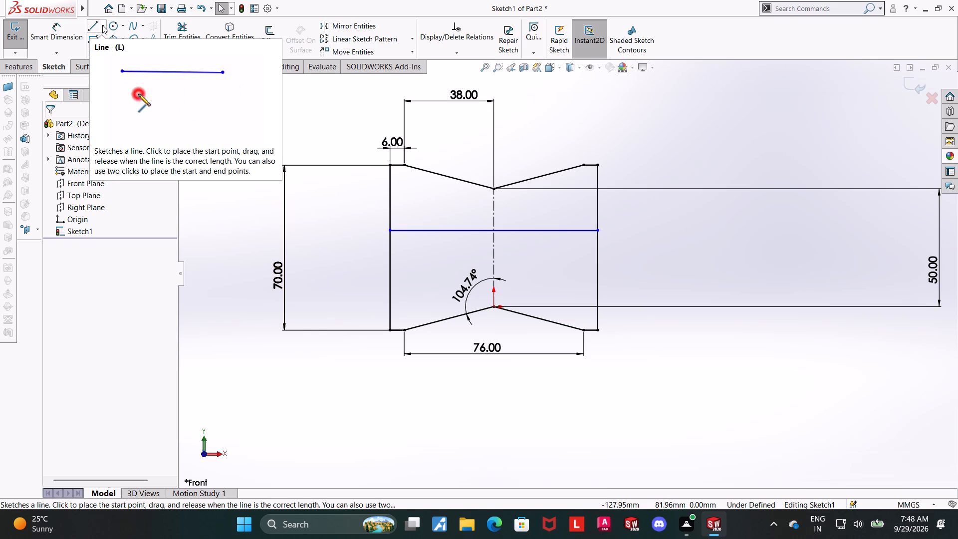
Sketch a horizontal centerline between the two vertical end edges, just below the new solid line.
{"action": "left_click", "coordinate": [102, 25]}
{"action": "left_click", "coordinate": [102, 48]}
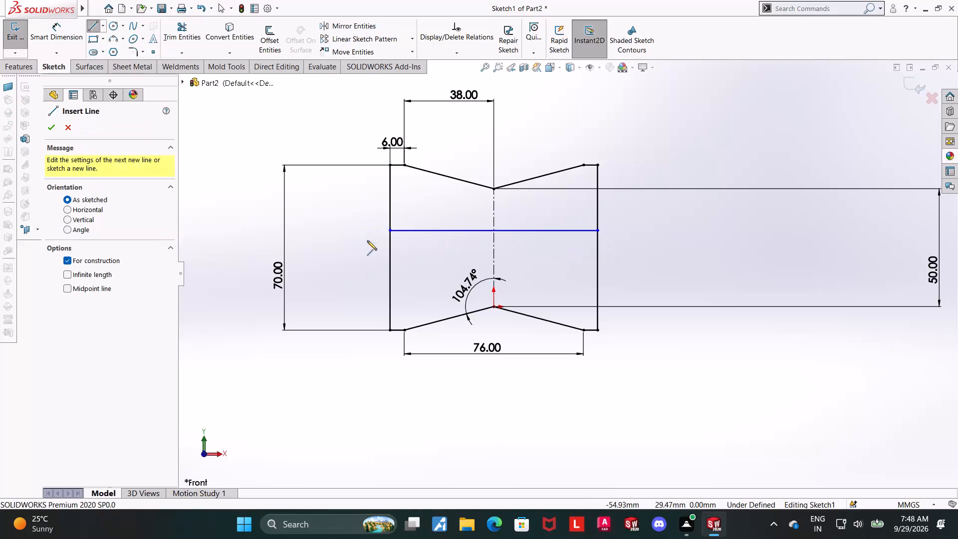
{"action": "left_click", "coordinate": [391, 243]}
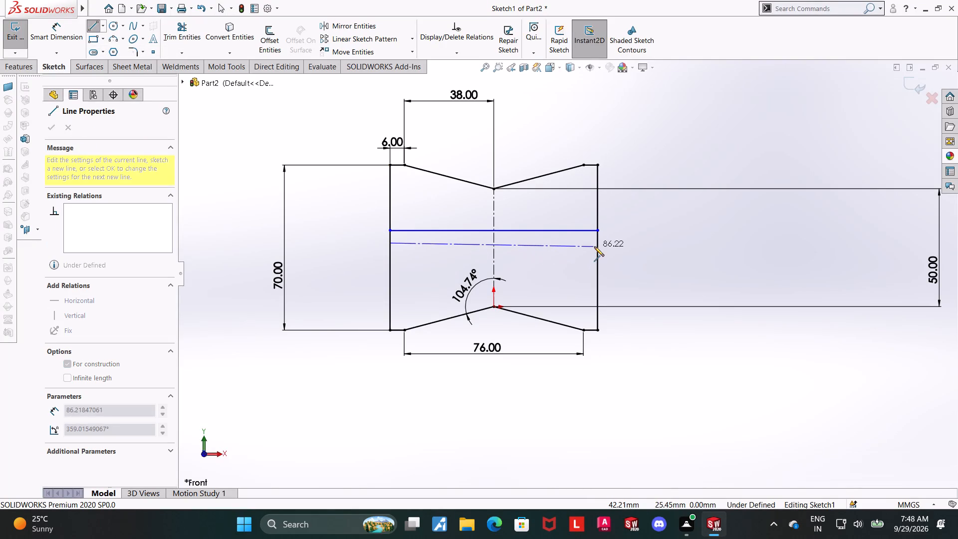
{"action": "left_click", "coordinate": [596, 243]}
{"action": "key", "text": "Escape"}
{"action": "key", "text": "Escape"}
Add a horizontal relation between the horizontal centerline's endpoint on the original half's end edge and that edge's midpoint.
{"action": "scroll", "coordinate": [302, 241], "scroll_direction": "down", "scroll_amount": 3}
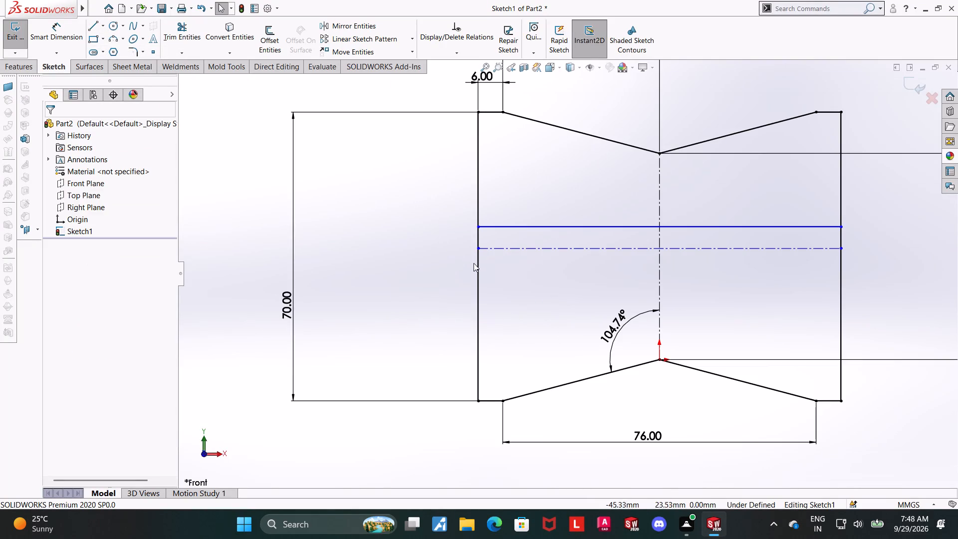
{"action": "left_click", "coordinate": [478, 259]}
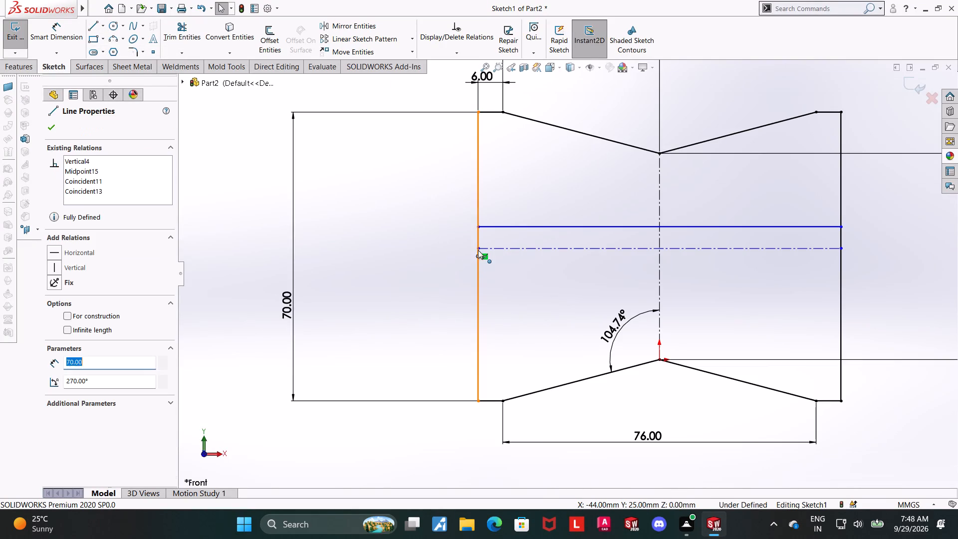
{"action": "left_click", "coordinate": [478, 249], "text": "ctrl"}
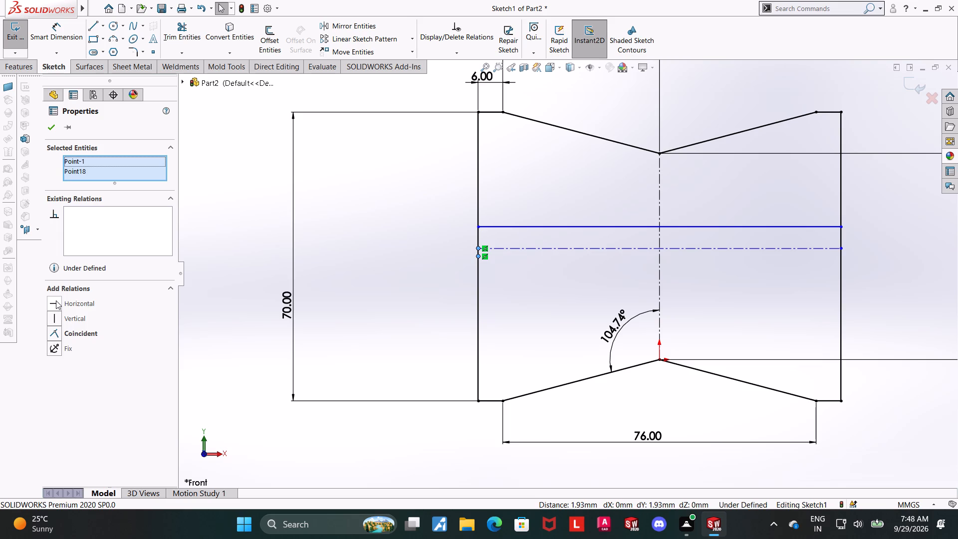
{"action": "left_click", "coordinate": [56, 300]}
{"action": "key", "text": "Escape"}
{"action": "key", "text": "Escape"}
{"action": "scroll", "coordinate": [921, 286], "scroll_direction": "up", "scroll_amount": 3}
{"action": "scroll", "coordinate": [736, 281], "scroll_direction": "down", "scroll_amount": 2}
{"action": "key", "text": "Escape"}
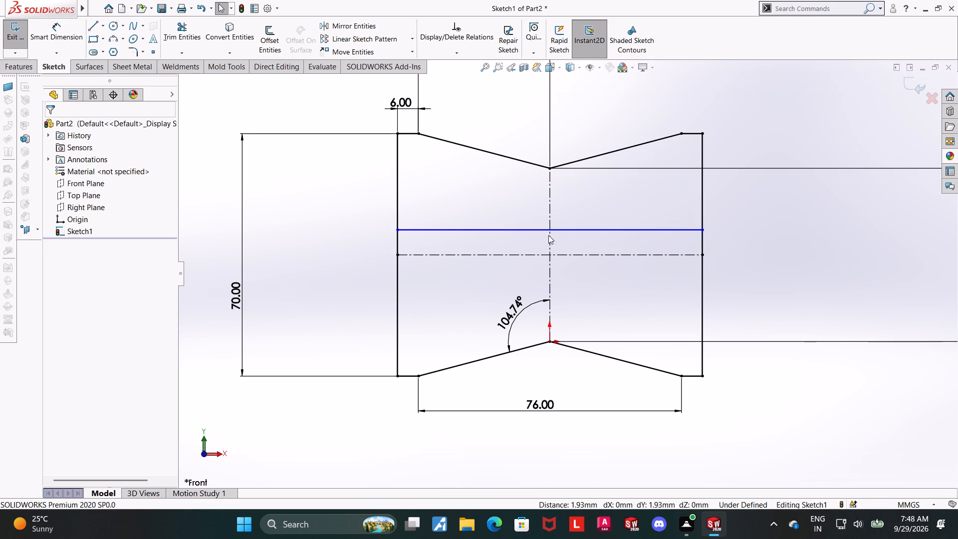
Sketch a second solid horizontal line between the two vertical end edges, below the horizontal centerline.
{"action": "left_click", "coordinate": [90, 29]}
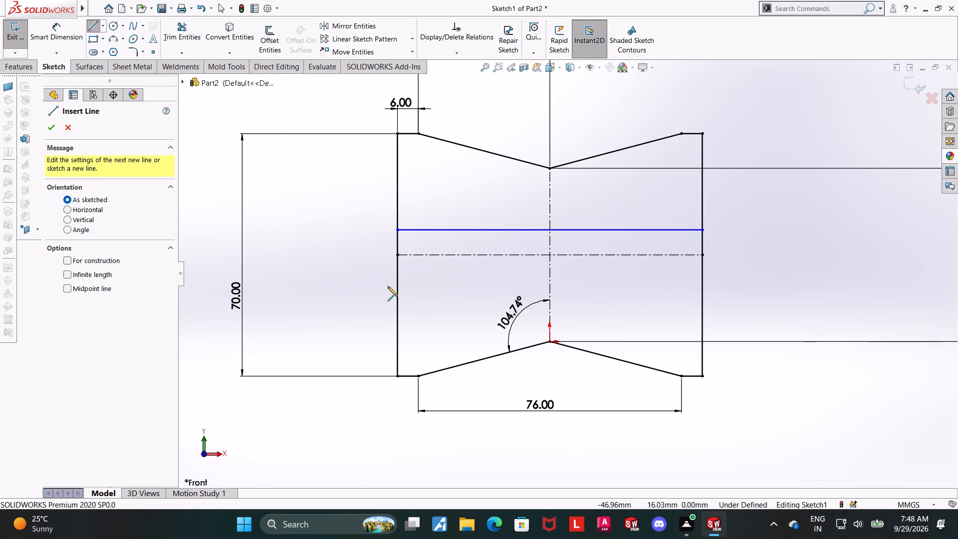
{"action": "left_click", "coordinate": [396, 277]}
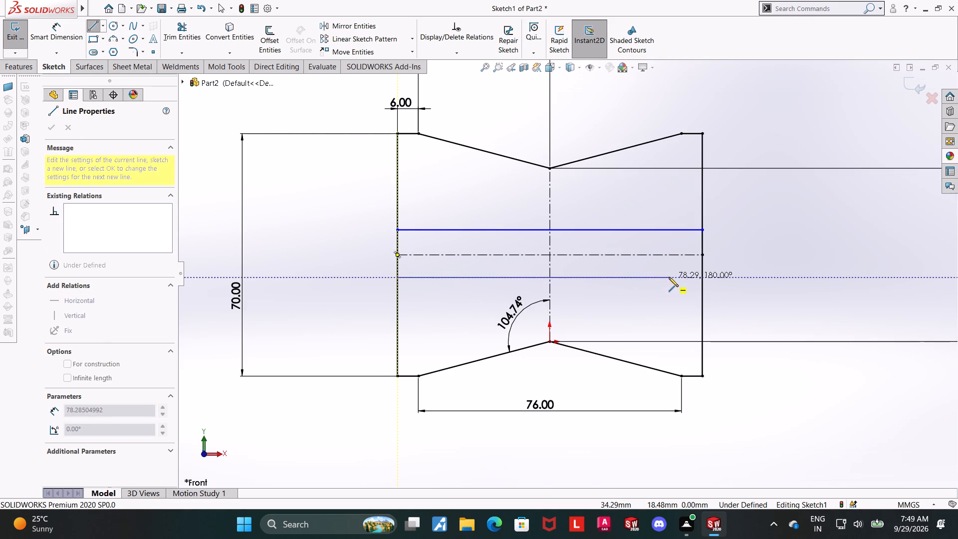
{"action": "left_click", "coordinate": [703, 277]}
{"action": "key", "text": "Escape"}
{"action": "key", "text": "Escape"}
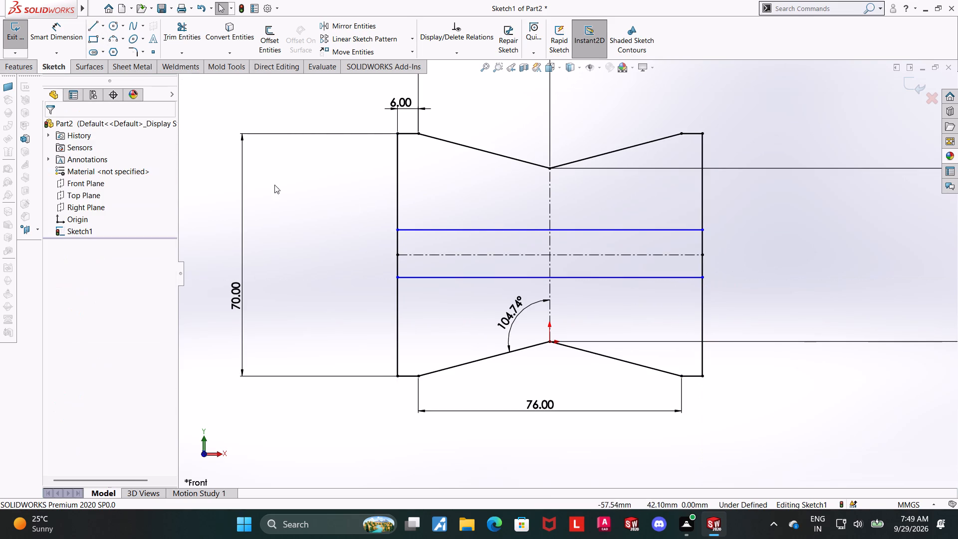
{"action": "key", "text": "Escape"}
Dimension the distance from the horizontal centerline to the upper bore line as 15/2 (7.5 mm).
{"action": "left_click", "coordinate": [55, 31]}
{"action": "left_click", "coordinate": [477, 257]}
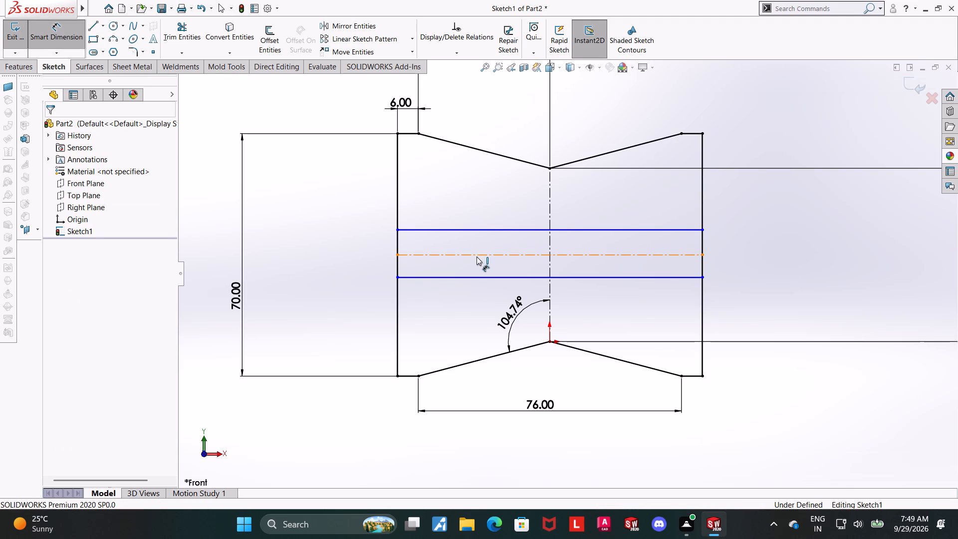
{"action": "left_click", "coordinate": [473, 230]}
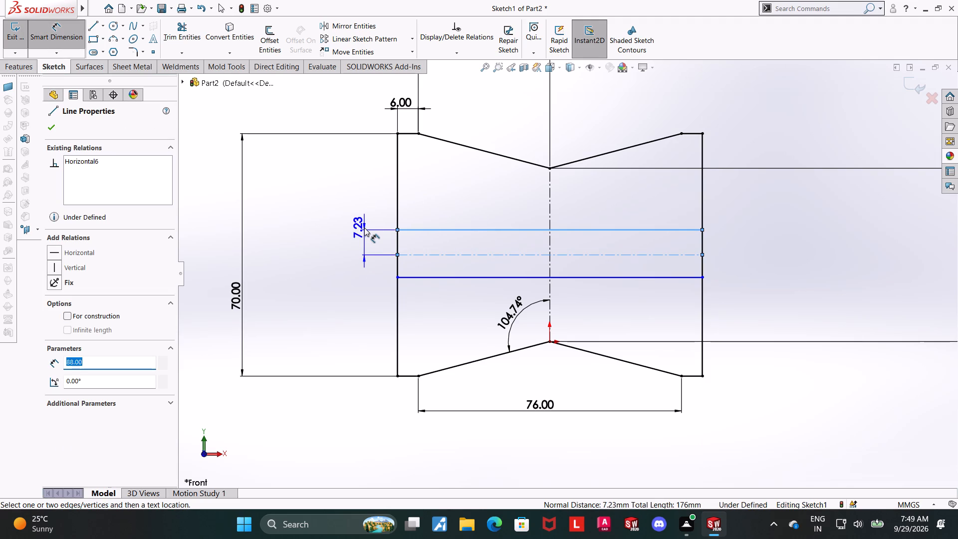
{"action": "left_click", "coordinate": [364, 228]}
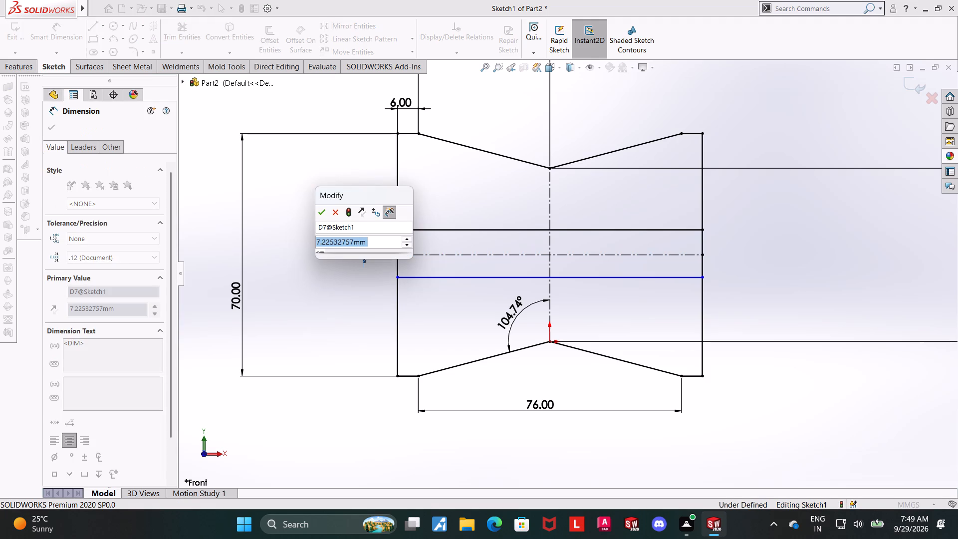
{"action": "type", "text": "15/2"}
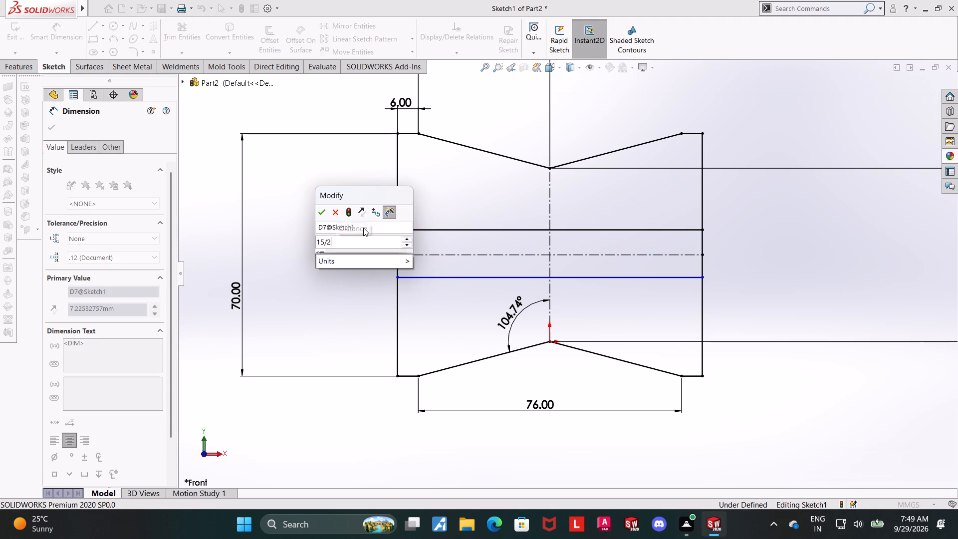
{"action": "key", "text": "Return"}
{"action": "key", "text": "Escape"}
{"action": "key", "text": "Escape"}
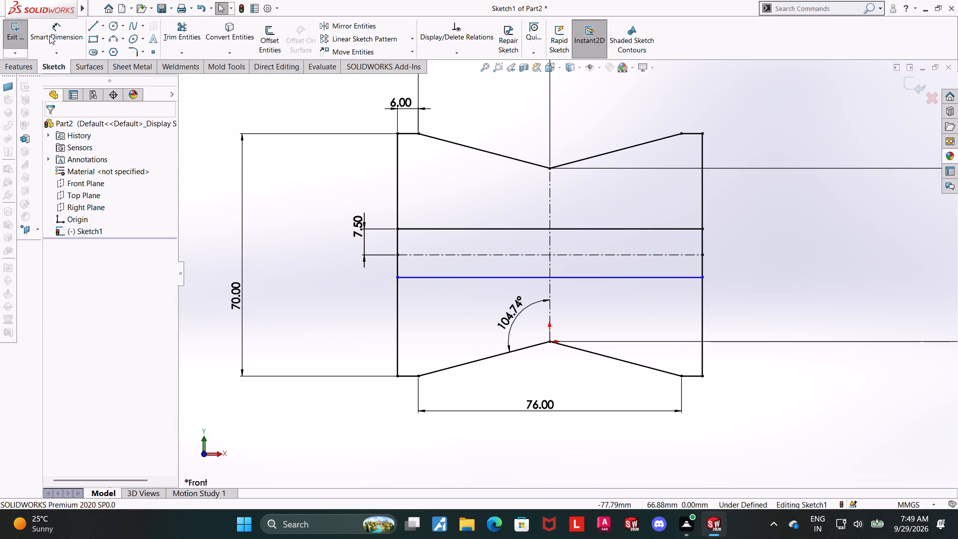
Dimension the distance between the upper and lower bore lines as 15 mm.
{"action": "left_click", "coordinate": [49, 35]}
{"action": "left_click", "coordinate": [505, 232]}
{"action": "left_click", "coordinate": [484, 275]}
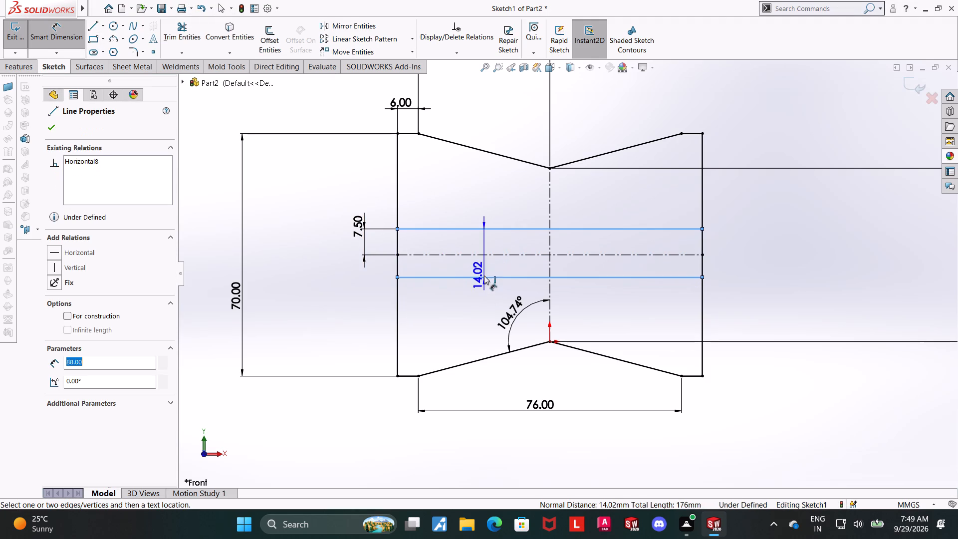
{"action": "left_click", "coordinate": [803, 259]}
{"action": "type", "text": "16"}
{"action": "key", "text": "BackSpace"}
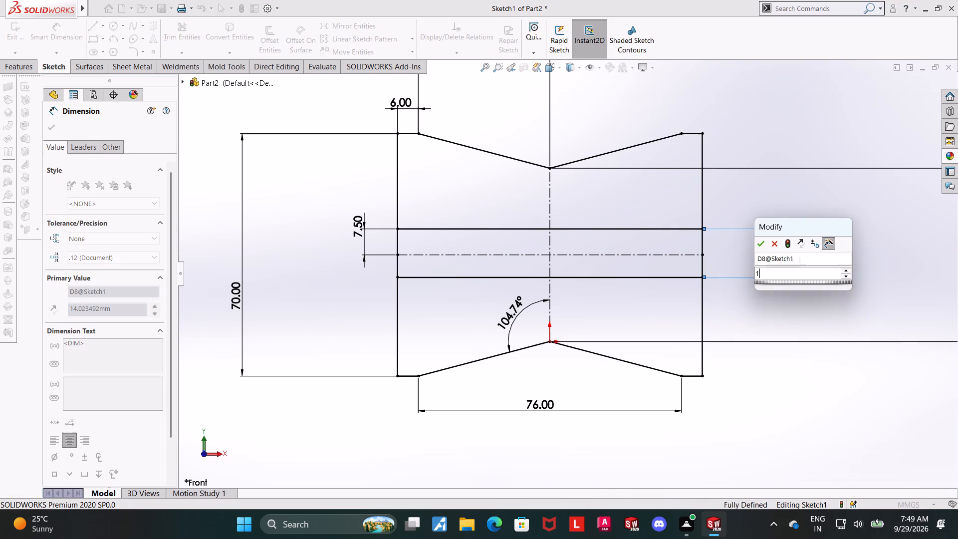
{"action": "key", "text": "5"}
{"action": "key", "text": "Return"}
{"action": "key", "text": "Escape"}
{"action": "key", "text": "Escape"}
Trim away the segments of both vertical end edges that lie between the two bore lines.
{"action": "scroll", "coordinate": [468, 265], "scroll_direction": "down", "scroll_amount": 1}
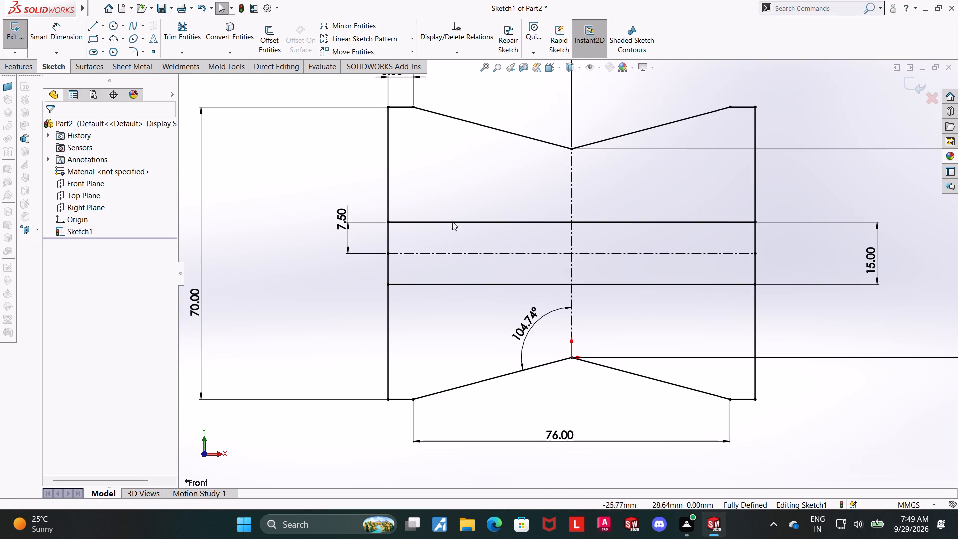
{"action": "left_click", "coordinate": [171, 33]}
{"action": "left_click_drag", "start_coordinate": [400, 235], "coordinate": [370, 234]}
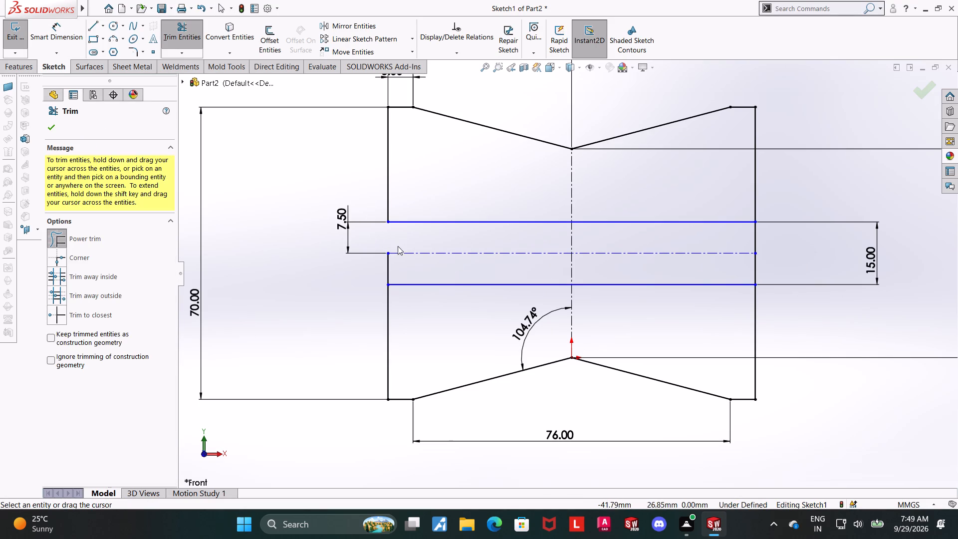
{"action": "left_click_drag", "start_coordinate": [396, 263], "coordinate": [371, 265]}
{"action": "left_click_drag", "start_coordinate": [759, 240], "coordinate": [744, 240]}
{"action": "left_click_drag", "start_coordinate": [758, 268], "coordinate": [727, 266]}
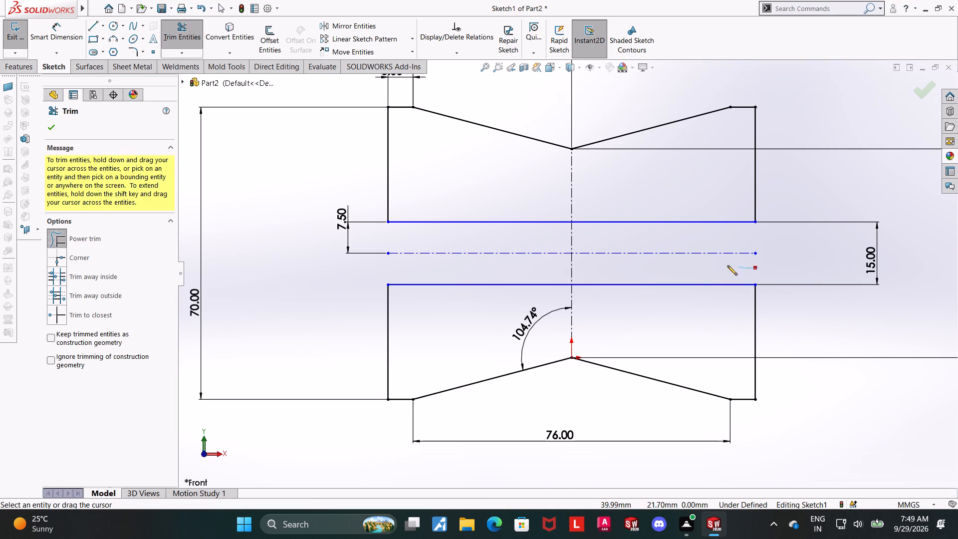
{"action": "left_click_drag", "start_coordinate": [727, 266], "coordinate": [727, 266]}
{"action": "key", "text": "Escape"}
{"action": "key", "text": "Escape"}
{"action": "key", "text": "Escape"}
Delete the 7.5 mm dimension between the upper bore line and the horizontal centerline.
{"action": "right_click", "coordinate": [344, 214]}
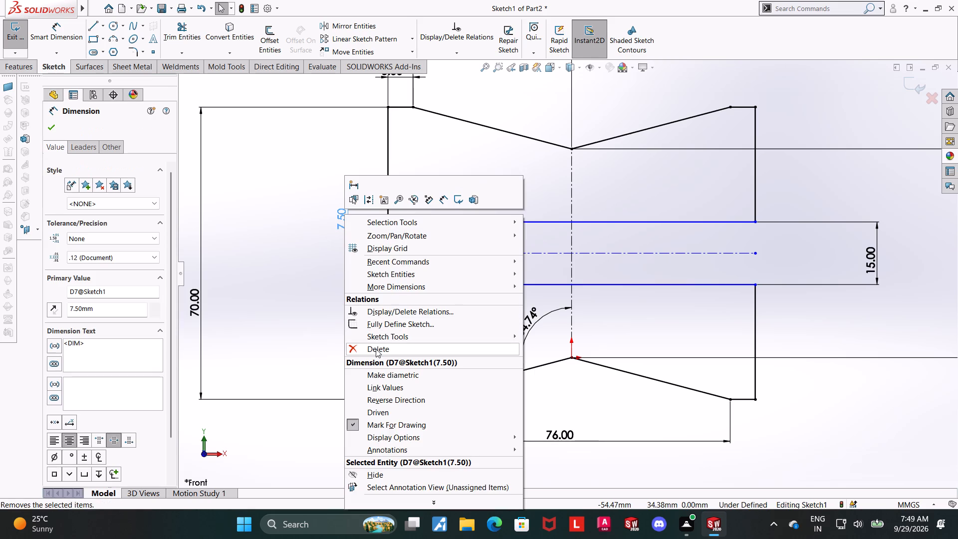
{"action": "left_click", "coordinate": [376, 352]}
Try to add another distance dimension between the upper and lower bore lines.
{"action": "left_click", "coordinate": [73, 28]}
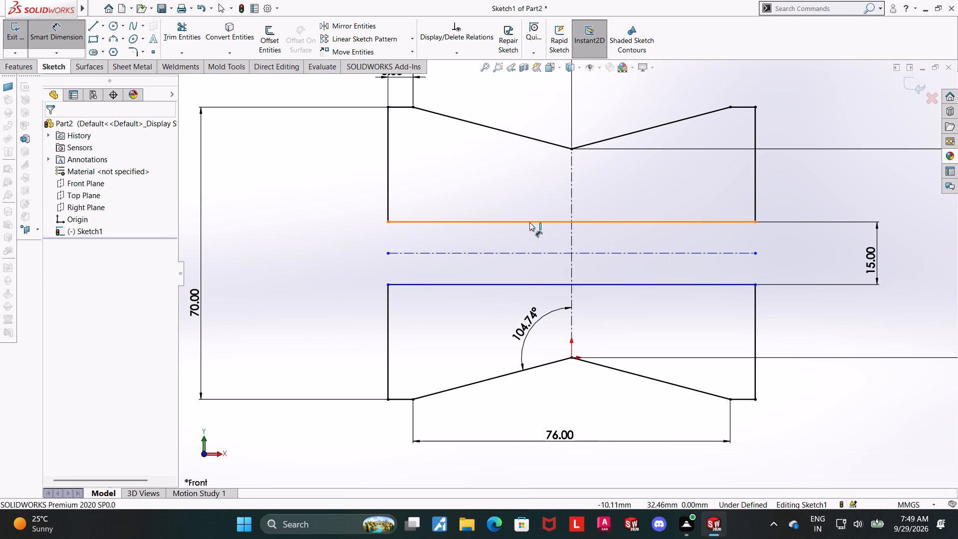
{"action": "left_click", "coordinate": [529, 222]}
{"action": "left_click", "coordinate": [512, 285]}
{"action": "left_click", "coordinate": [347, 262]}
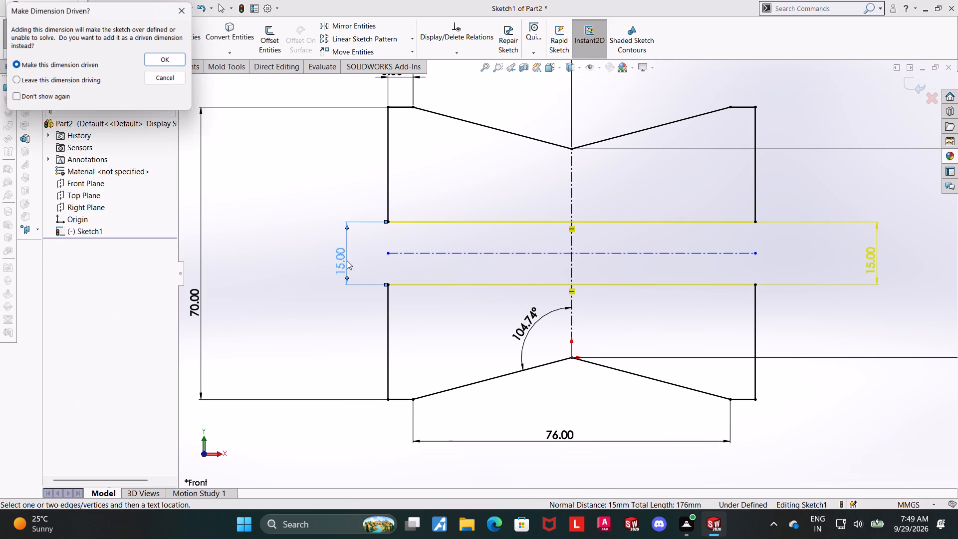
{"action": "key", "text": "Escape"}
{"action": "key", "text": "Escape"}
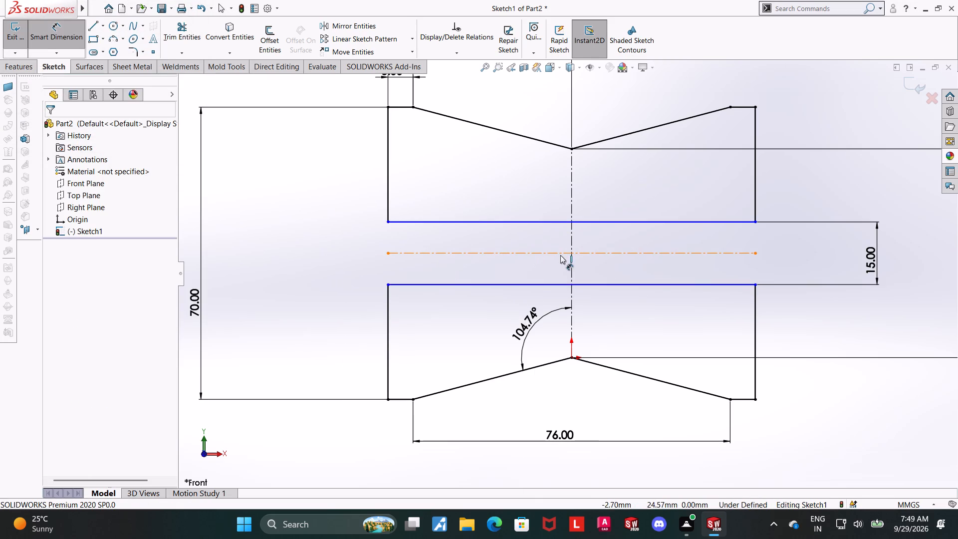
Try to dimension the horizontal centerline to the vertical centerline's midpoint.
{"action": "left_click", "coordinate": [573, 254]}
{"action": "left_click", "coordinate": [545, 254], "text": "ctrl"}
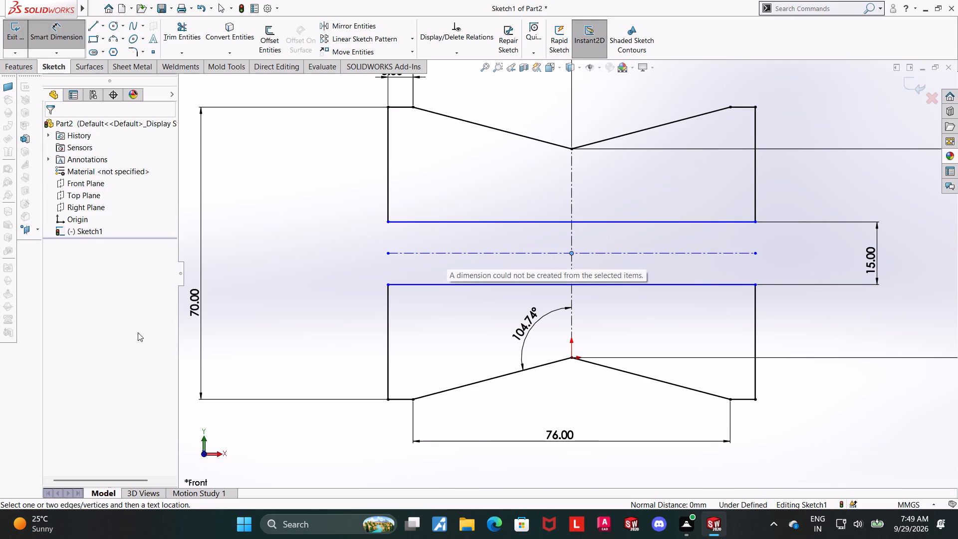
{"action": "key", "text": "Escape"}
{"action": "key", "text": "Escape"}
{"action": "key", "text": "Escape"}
Make the horizontal centerline coincident with the midpoint of the vertical centerline.
{"action": "left_click", "coordinate": [505, 253]}
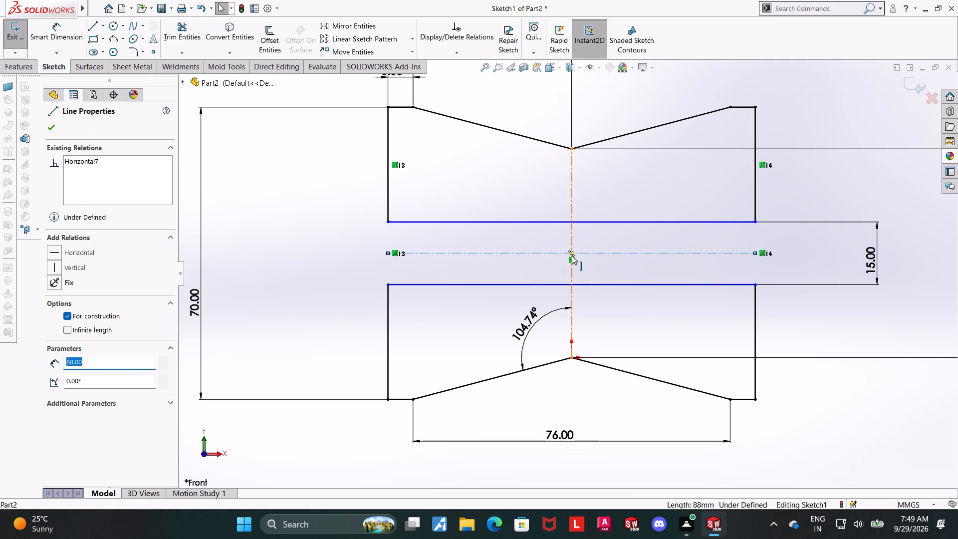
{"action": "left_click", "coordinate": [571, 253], "text": "ctrl"}
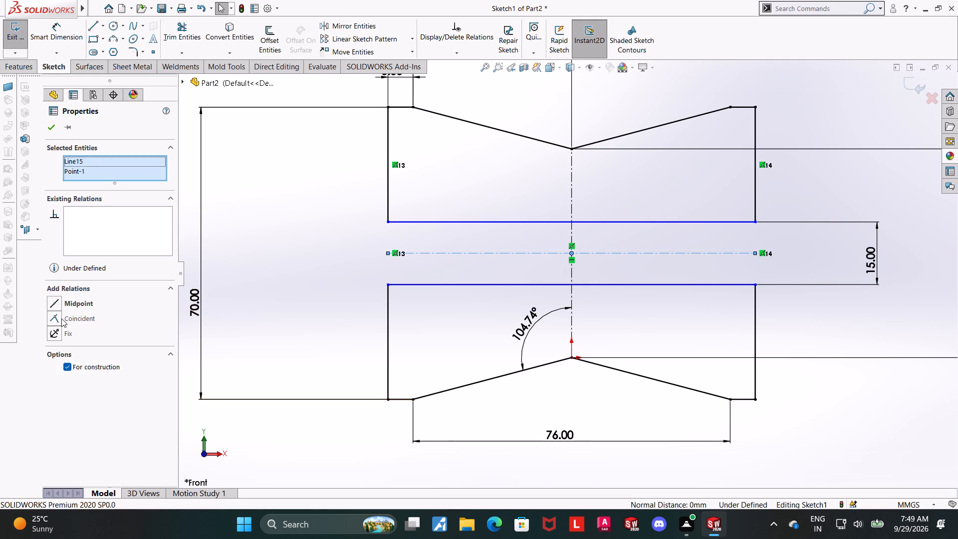
{"action": "left_click", "coordinate": [58, 317]}
{"action": "key", "text": "Escape"}
{"action": "key", "text": "Escape"}
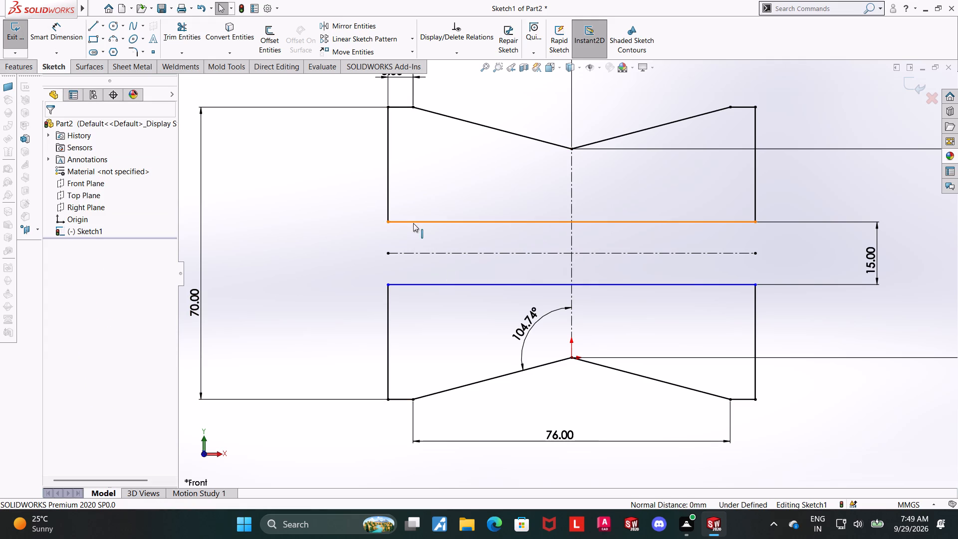
Add a 7.5 mm distance dimension between the upper bore line and the horizontal centerline.
{"action": "left_click", "coordinate": [42, 28]}
{"action": "left_click", "coordinate": [440, 252]}
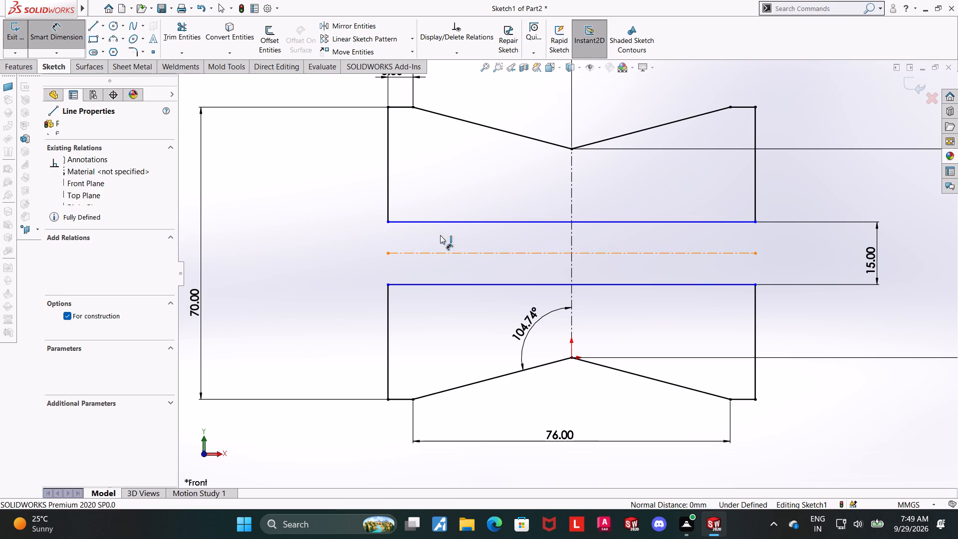
{"action": "left_click", "coordinate": [438, 223]}
{"action": "left_click", "coordinate": [440, 231]}
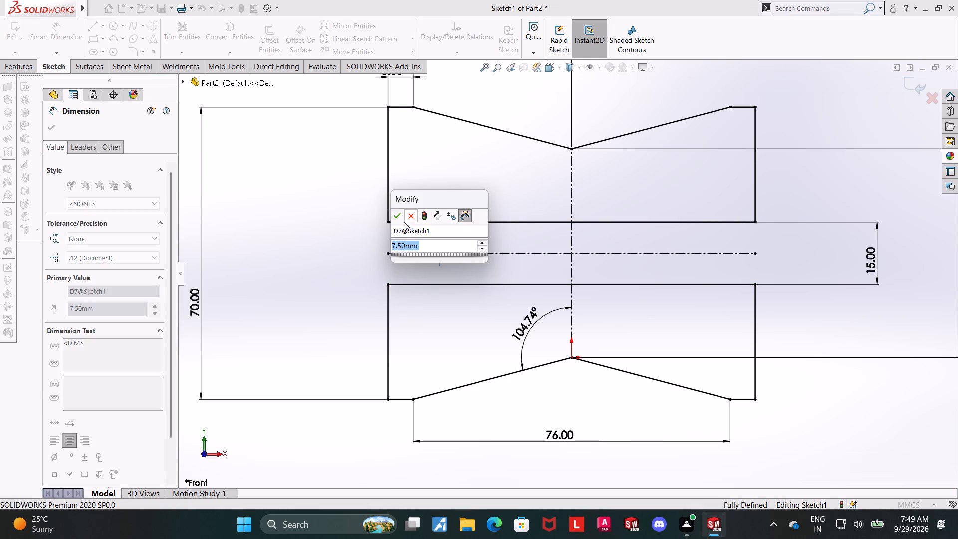
{"action": "left_click", "coordinate": [403, 220]}
{"action": "scroll", "coordinate": [646, 260], "scroll_direction": "up", "scroll_amount": 5}
{"action": "key", "text": "Escape"}
{"action": "scroll", "coordinate": [816, 247], "scroll_direction": "down", "scroll_amount": 1}
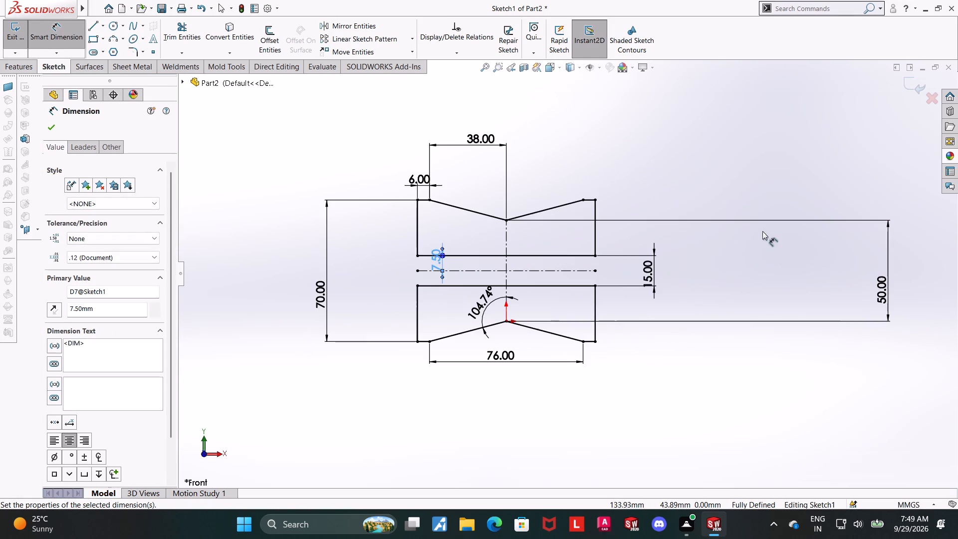
{"action": "left_click", "coordinate": [733, 159]}
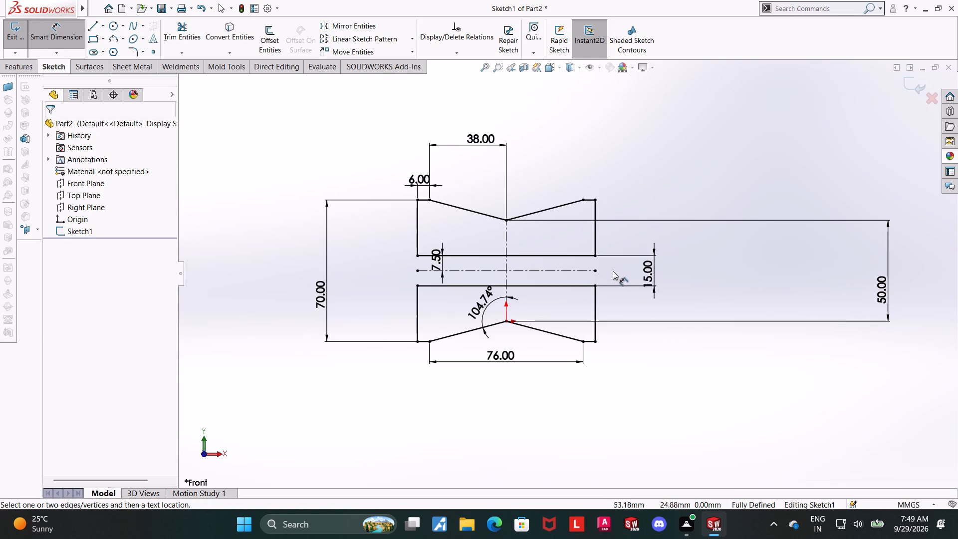
Power-trim all the roller profile lines below the horizontal centerline, keeping only the upper half of the profile.
{"action": "scroll", "coordinate": [568, 296], "scroll_direction": "down", "scroll_amount": 2}
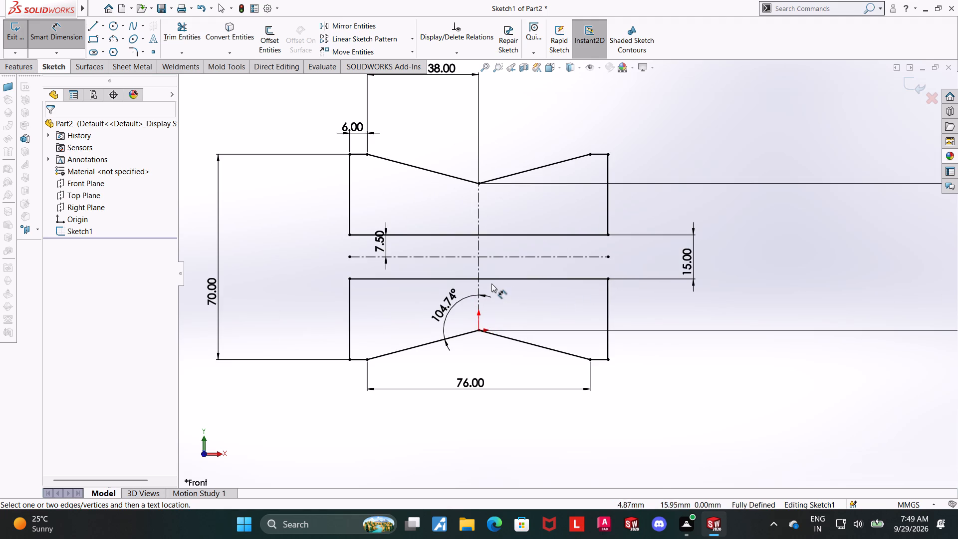
{"action": "left_click", "coordinate": [177, 34]}
{"action": "left_click_drag", "start_coordinate": [508, 261], "coordinate": [543, 334]}
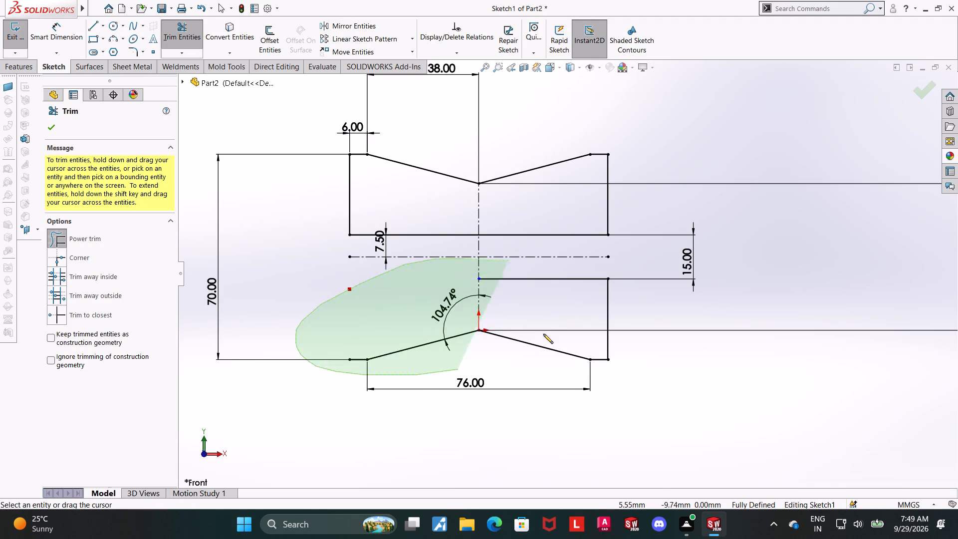
{"action": "left_click_drag", "start_coordinate": [543, 334], "coordinate": [575, 357]}
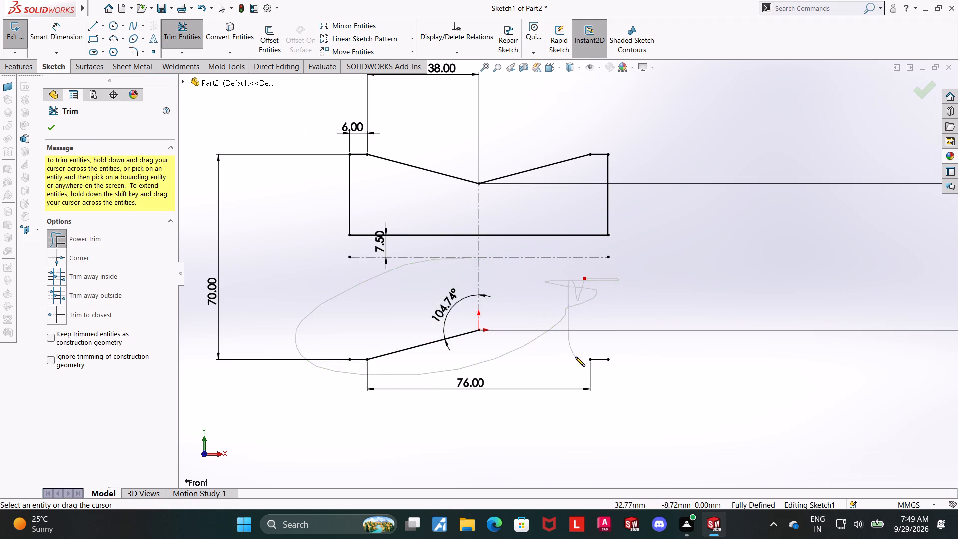
{"action": "left_click_drag", "start_coordinate": [575, 357], "coordinate": [413, 371]}
{"action": "left_click_drag", "start_coordinate": [598, 344], "coordinate": [600, 368]}
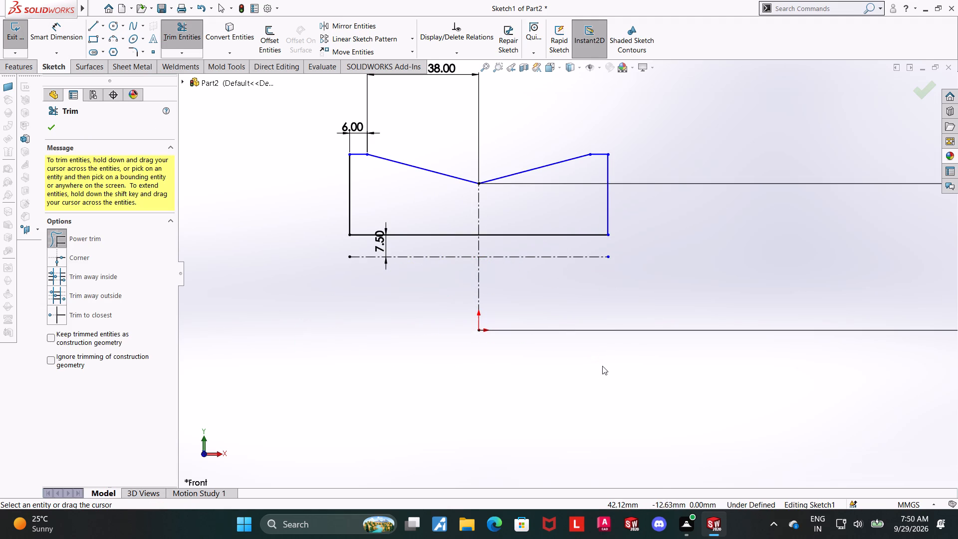
{"action": "scroll", "coordinate": [590, 326], "scroll_direction": "up", "scroll_amount": 3}
{"action": "key", "text": "Escape"}
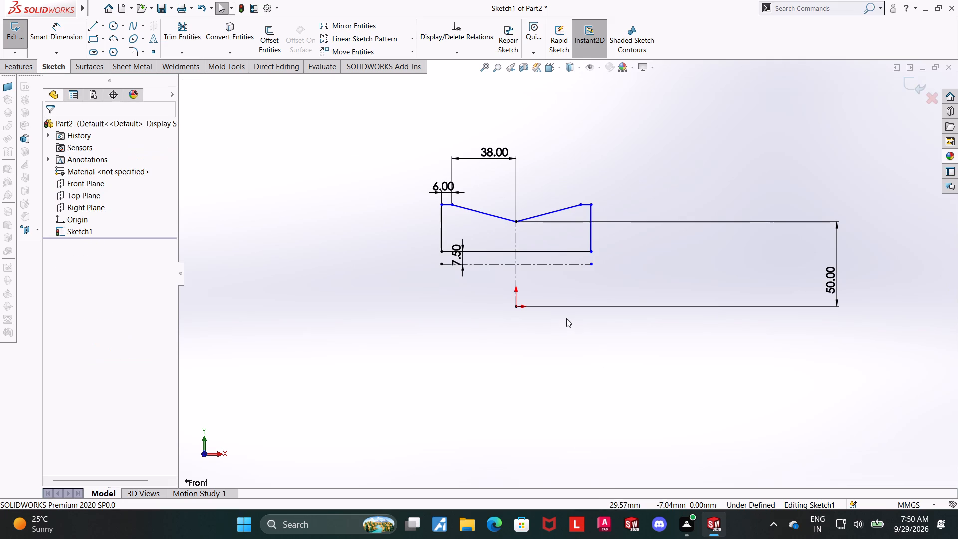
Delete the 50 mm vertical dimension between the upper groove vertex and the origin.
{"action": "scroll", "coordinate": [555, 202], "scroll_direction": "down", "scroll_amount": 3}
{"action": "scroll", "coordinate": [605, 213], "scroll_direction": "down", "scroll_amount": 1}
{"action": "left_click", "coordinate": [690, 210]}
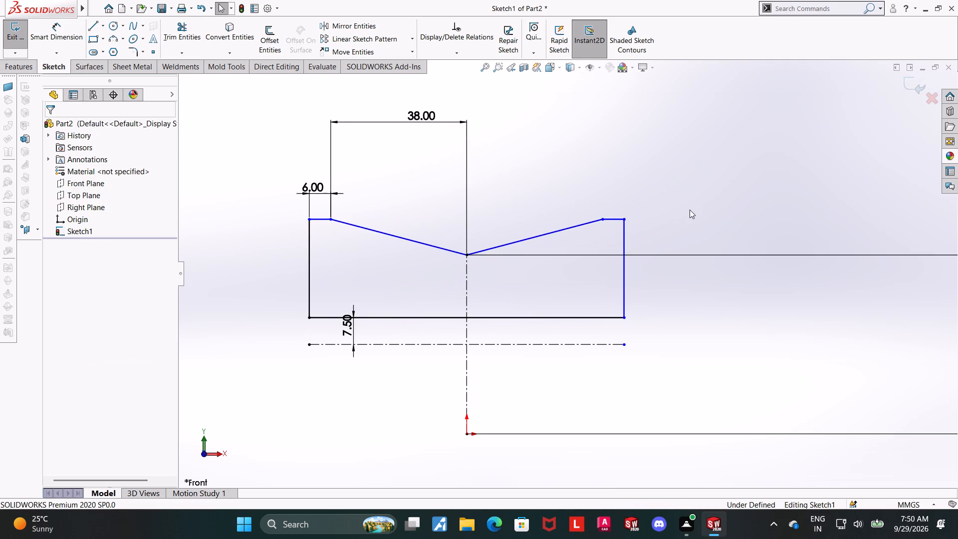
{"action": "left_click", "coordinate": [65, 33]}
{"action": "scroll", "coordinate": [463, 226], "scroll_direction": "up", "scroll_amount": 4}
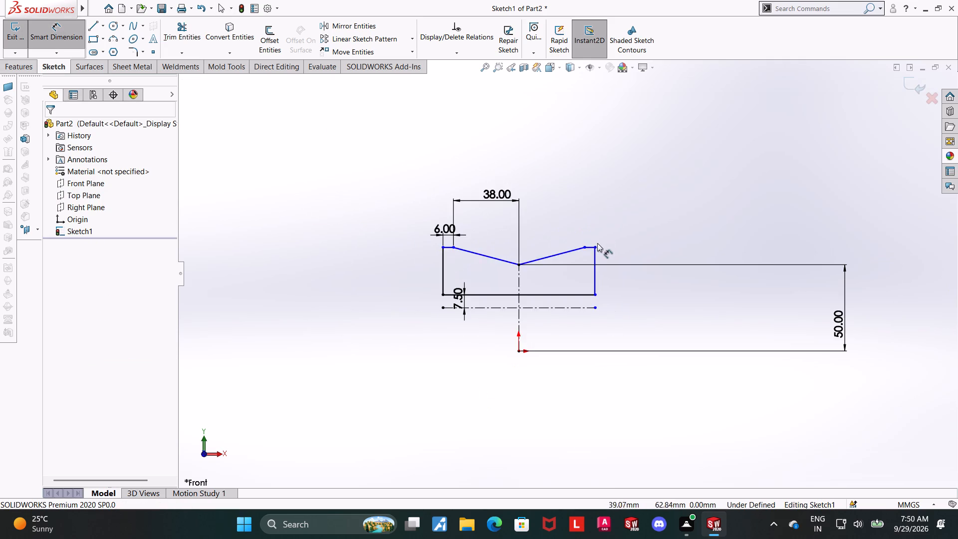
{"action": "scroll", "coordinate": [583, 238], "scroll_direction": "down", "scroll_amount": 2}
{"action": "scroll", "coordinate": [638, 252], "scroll_direction": "up", "scroll_amount": 3}
{"action": "key", "text": "Escape"}
{"action": "right_click", "coordinate": [795, 333]}
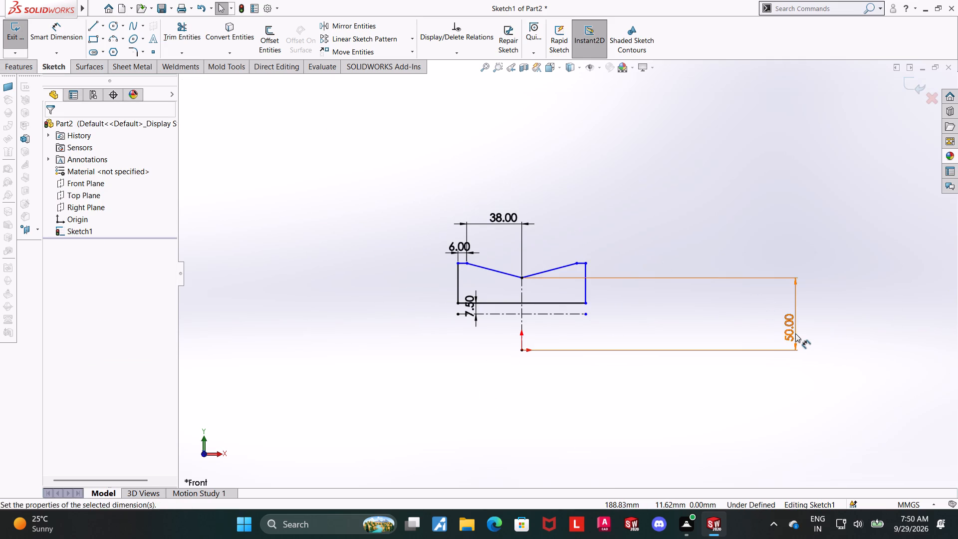
{"action": "left_click", "coordinate": [834, 392]}
{"action": "scroll", "coordinate": [480, 243], "scroll_direction": "down", "scroll_amount": 2}
{"action": "key", "text": "Escape"}
{"action": "key", "text": "Escape"}
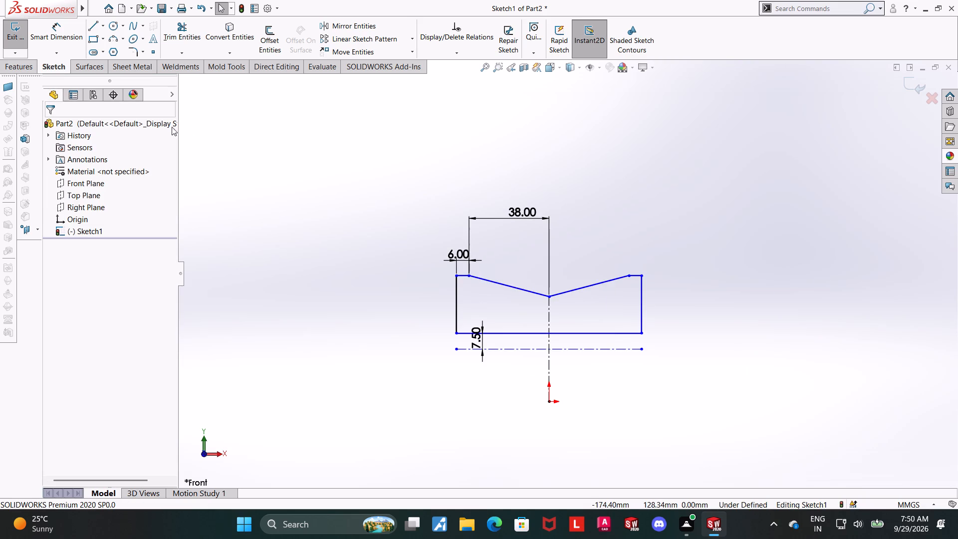
Dimension the groove's V vertex at 25 mm from the horizontal centerline.
{"action": "left_click_drag", "start_coordinate": [60, 26], "coordinate": [66, 26]}
{"action": "scroll", "coordinate": [573, 234], "scroll_direction": "down", "scroll_amount": 3}
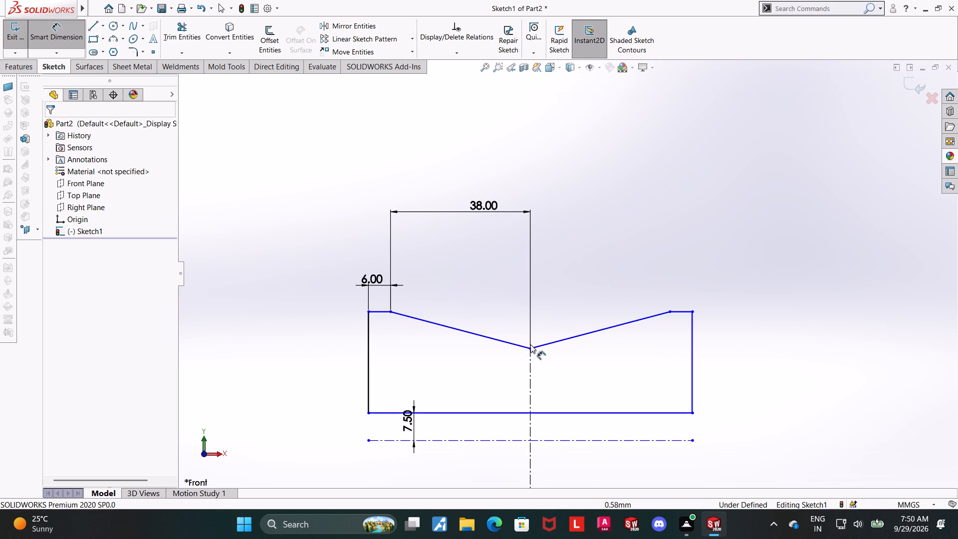
{"action": "left_click", "coordinate": [530, 349]}
{"action": "left_click", "coordinate": [596, 441]}
{"action": "left_click", "coordinate": [836, 406]}
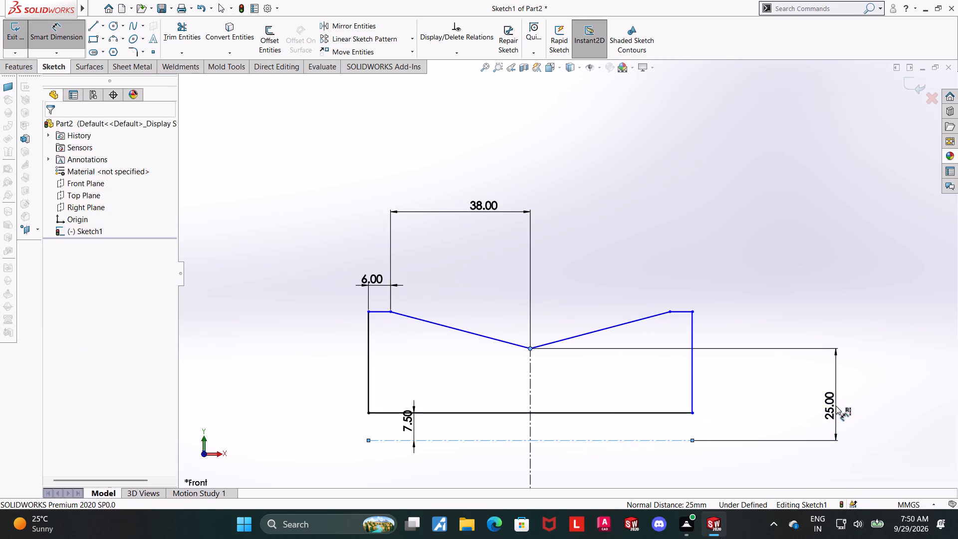
{"action": "left_click", "coordinate": [792, 394]}
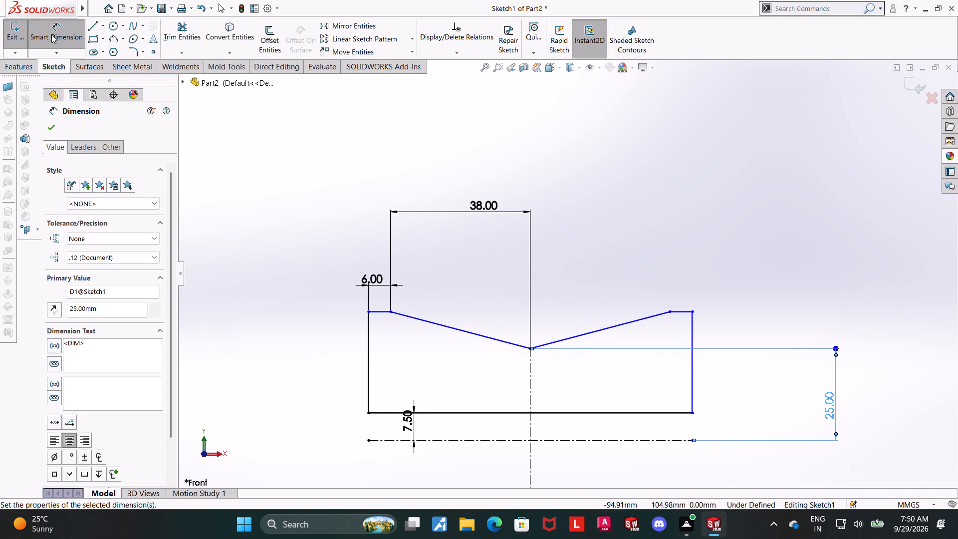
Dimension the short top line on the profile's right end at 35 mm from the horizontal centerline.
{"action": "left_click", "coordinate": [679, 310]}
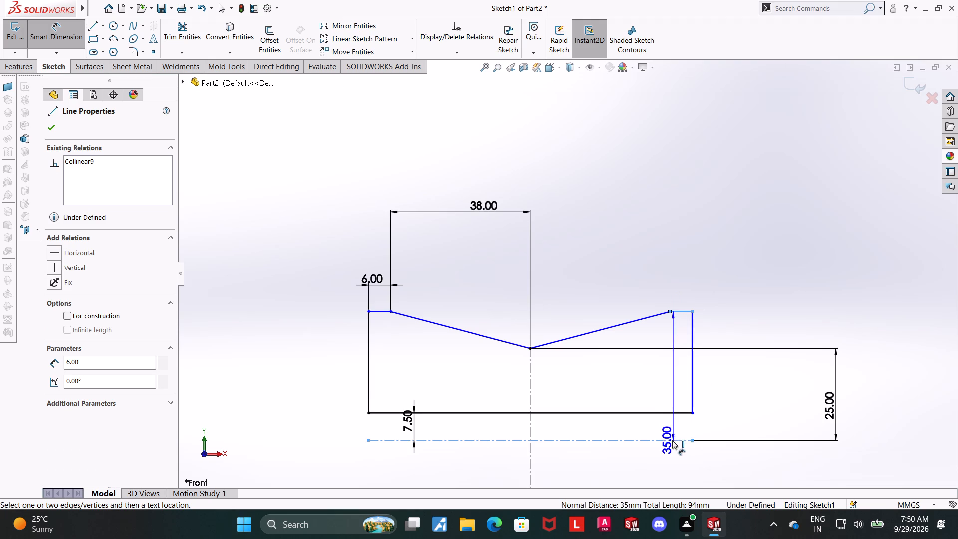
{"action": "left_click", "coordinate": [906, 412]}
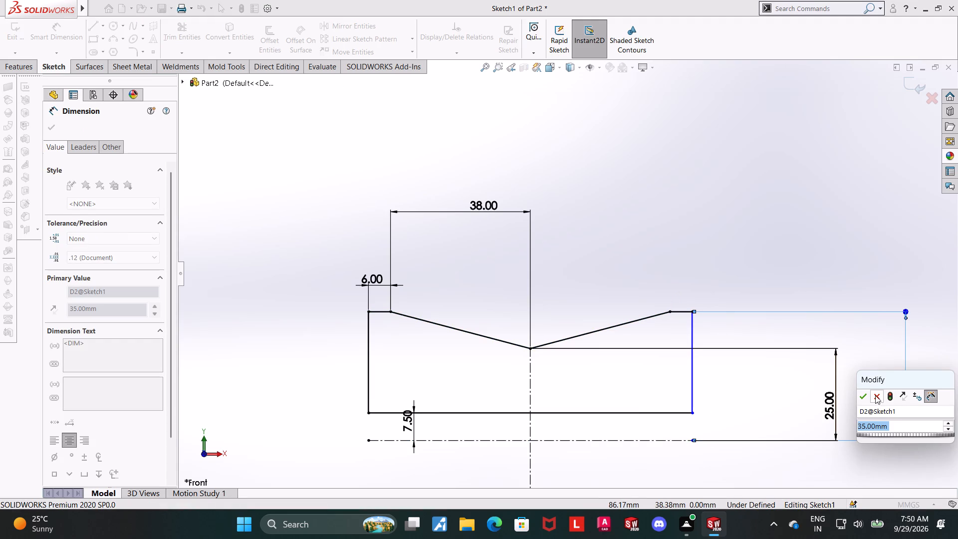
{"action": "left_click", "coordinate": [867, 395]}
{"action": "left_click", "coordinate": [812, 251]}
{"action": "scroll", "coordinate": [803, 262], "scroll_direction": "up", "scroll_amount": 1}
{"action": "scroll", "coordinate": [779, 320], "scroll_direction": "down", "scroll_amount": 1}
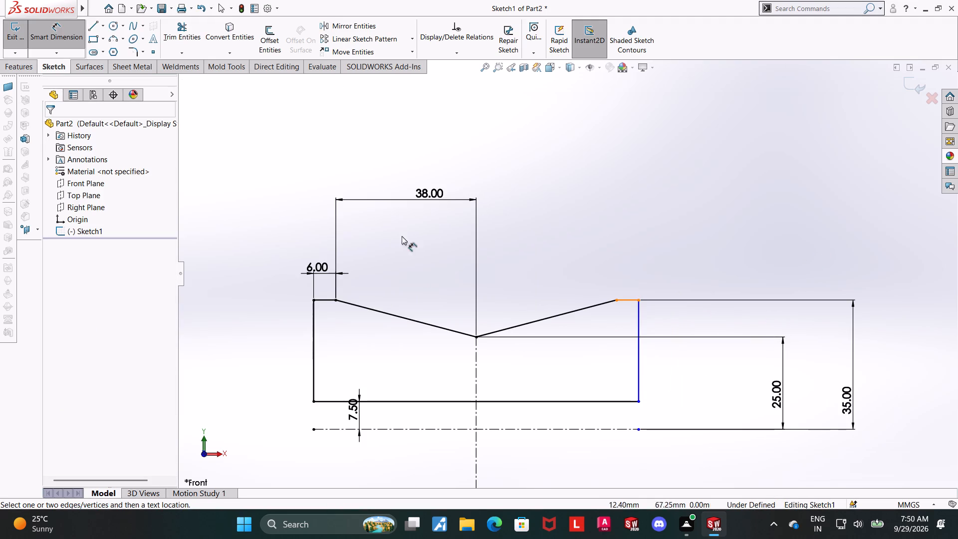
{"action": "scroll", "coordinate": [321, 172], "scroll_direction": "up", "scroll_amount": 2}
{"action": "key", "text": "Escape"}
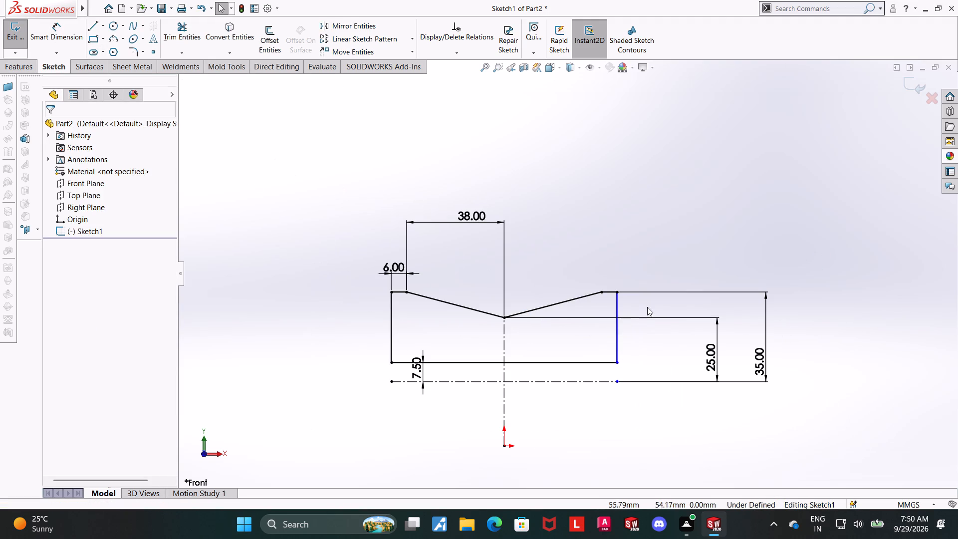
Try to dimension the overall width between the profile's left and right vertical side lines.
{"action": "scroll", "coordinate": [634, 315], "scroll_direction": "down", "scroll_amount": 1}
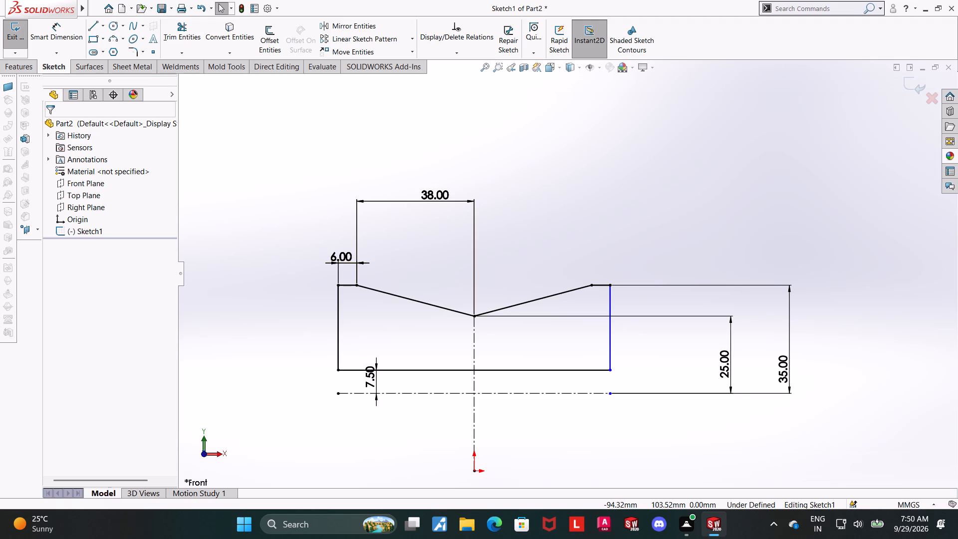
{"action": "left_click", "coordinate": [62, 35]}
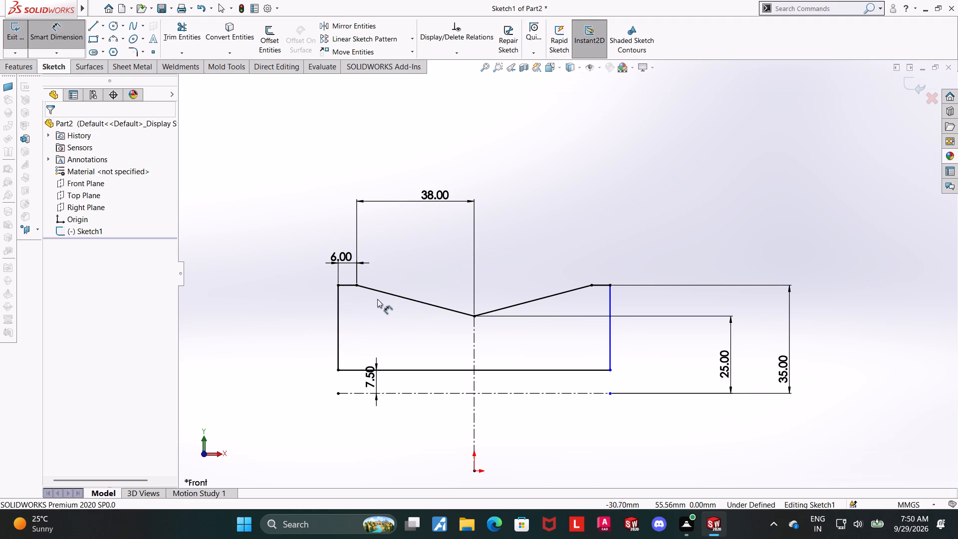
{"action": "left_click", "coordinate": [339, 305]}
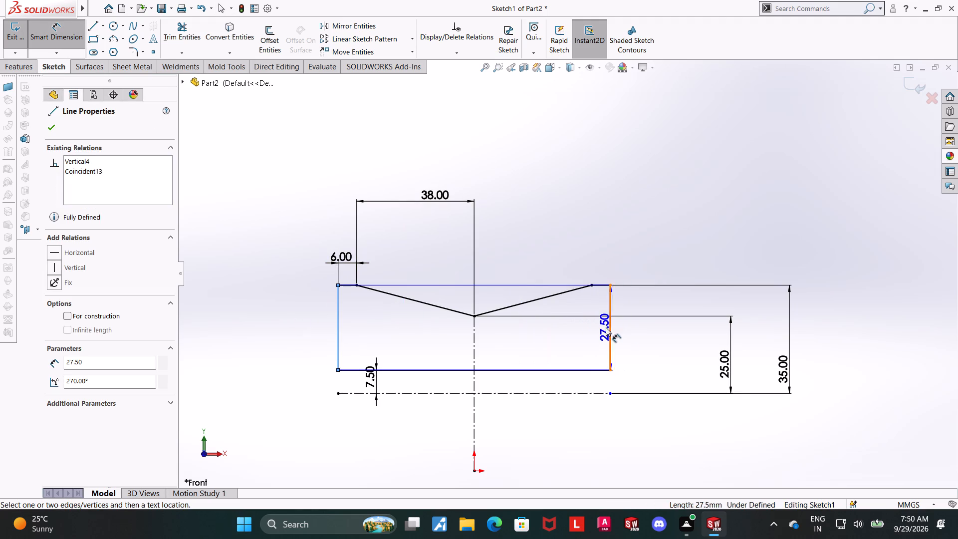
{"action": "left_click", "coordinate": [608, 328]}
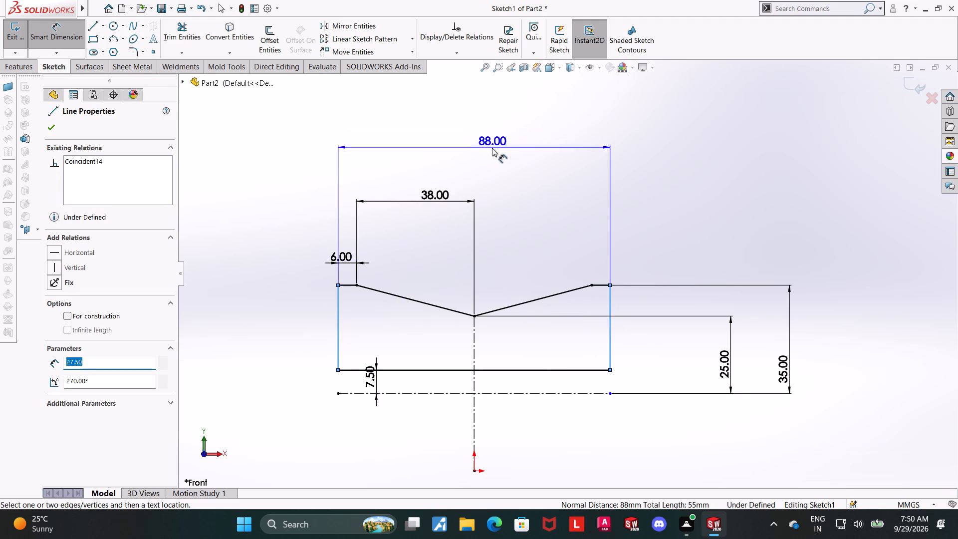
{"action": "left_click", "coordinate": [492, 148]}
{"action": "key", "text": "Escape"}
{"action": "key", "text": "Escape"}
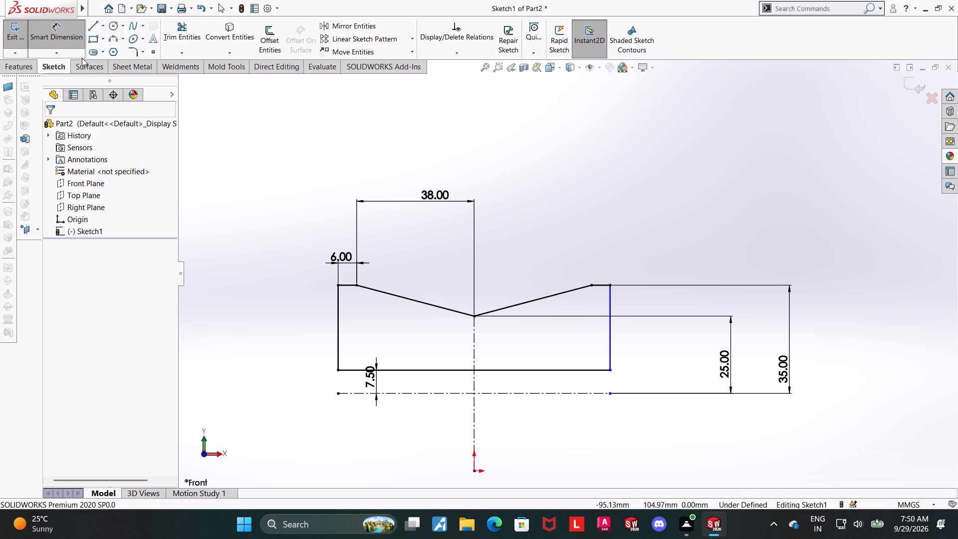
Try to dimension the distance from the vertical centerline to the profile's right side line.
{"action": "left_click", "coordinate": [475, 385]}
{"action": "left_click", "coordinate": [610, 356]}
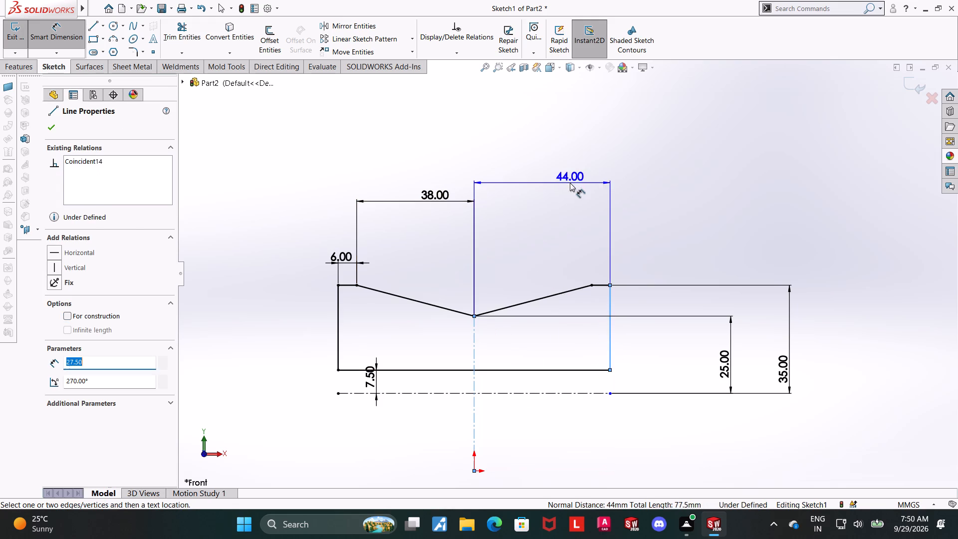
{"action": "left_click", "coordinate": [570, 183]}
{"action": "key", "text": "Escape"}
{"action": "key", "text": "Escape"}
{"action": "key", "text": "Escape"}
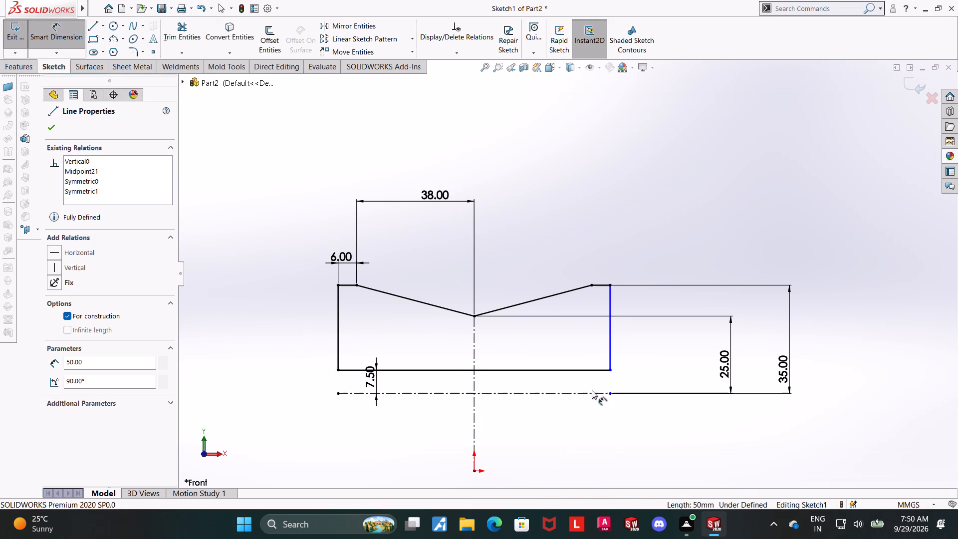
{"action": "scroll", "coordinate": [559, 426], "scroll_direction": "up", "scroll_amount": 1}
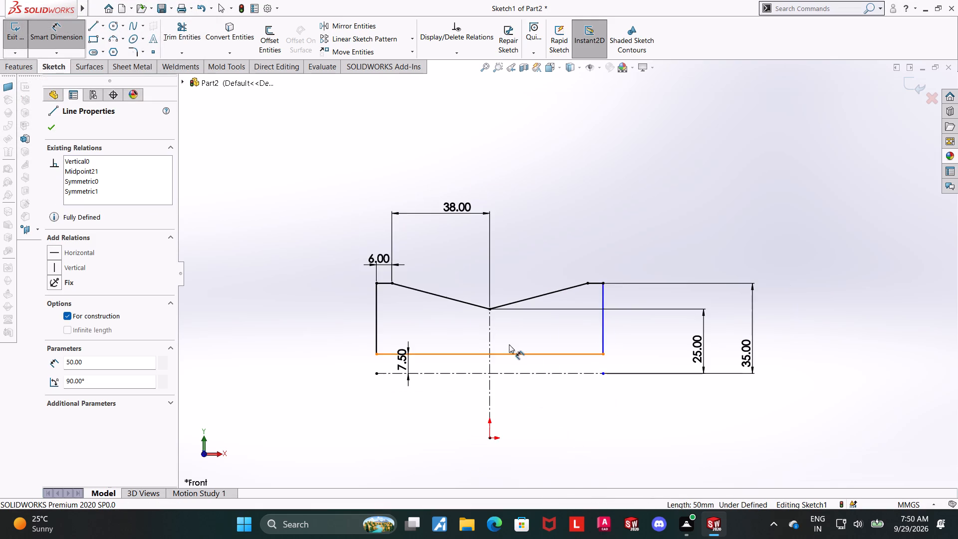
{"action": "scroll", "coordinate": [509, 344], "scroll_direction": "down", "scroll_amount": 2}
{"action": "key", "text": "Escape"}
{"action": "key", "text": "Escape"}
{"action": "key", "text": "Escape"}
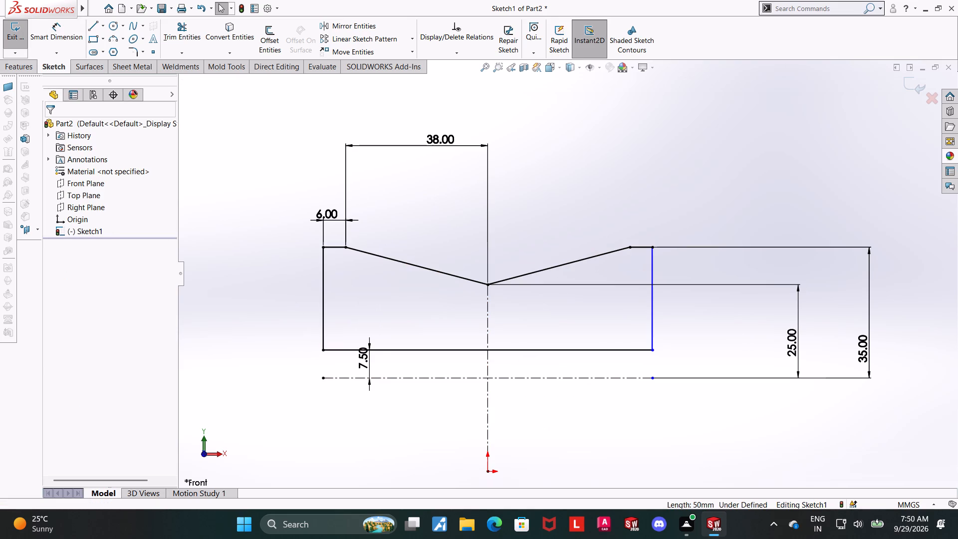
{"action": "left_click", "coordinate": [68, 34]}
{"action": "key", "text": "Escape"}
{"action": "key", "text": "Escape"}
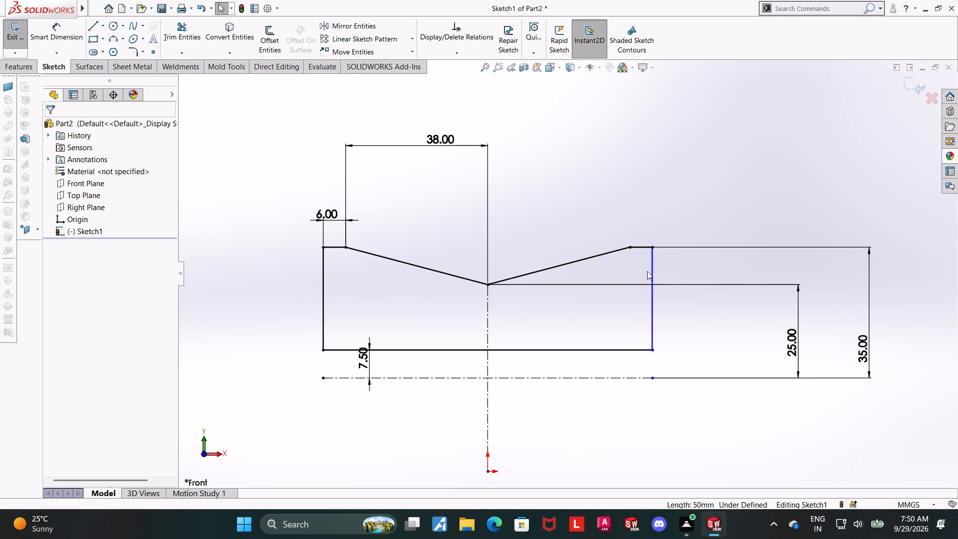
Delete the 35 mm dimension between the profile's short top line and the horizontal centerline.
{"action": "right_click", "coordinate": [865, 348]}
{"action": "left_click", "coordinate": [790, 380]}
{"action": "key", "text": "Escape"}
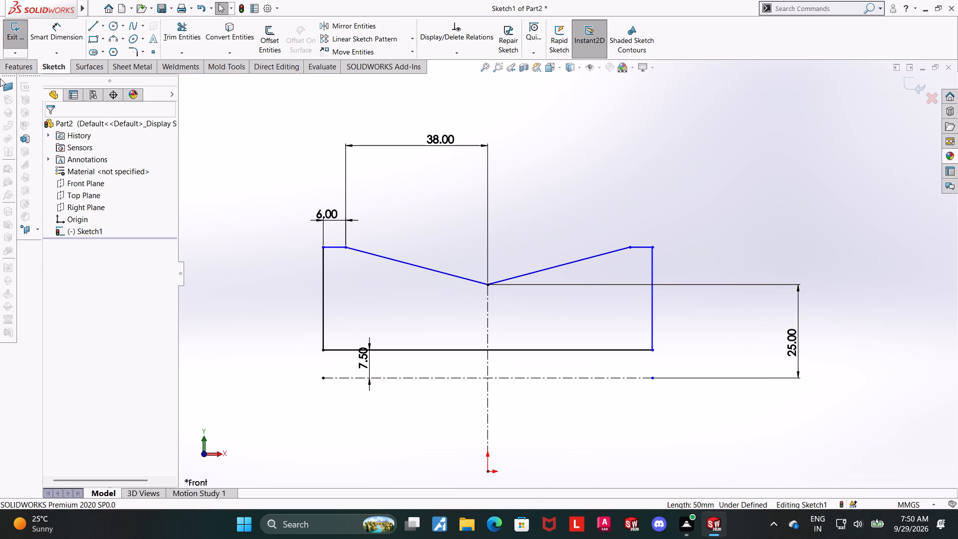
Add a 35 mm dimension from the short top line on the profile's right end to the horizontal centerline.
{"action": "left_click", "coordinate": [41, 41]}
{"action": "left_click", "coordinate": [642, 247]}
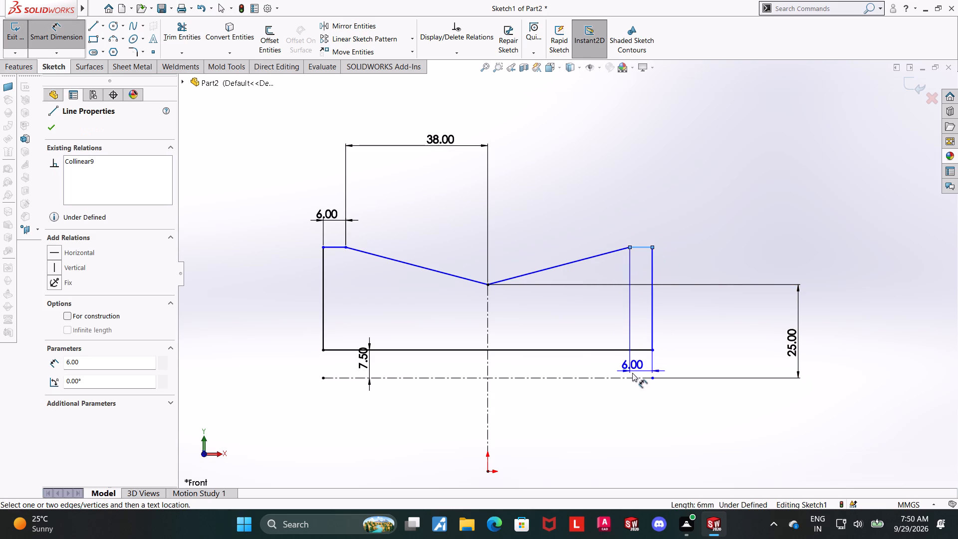
{"action": "left_click", "coordinate": [633, 376]}
{"action": "left_click", "coordinate": [834, 343]}
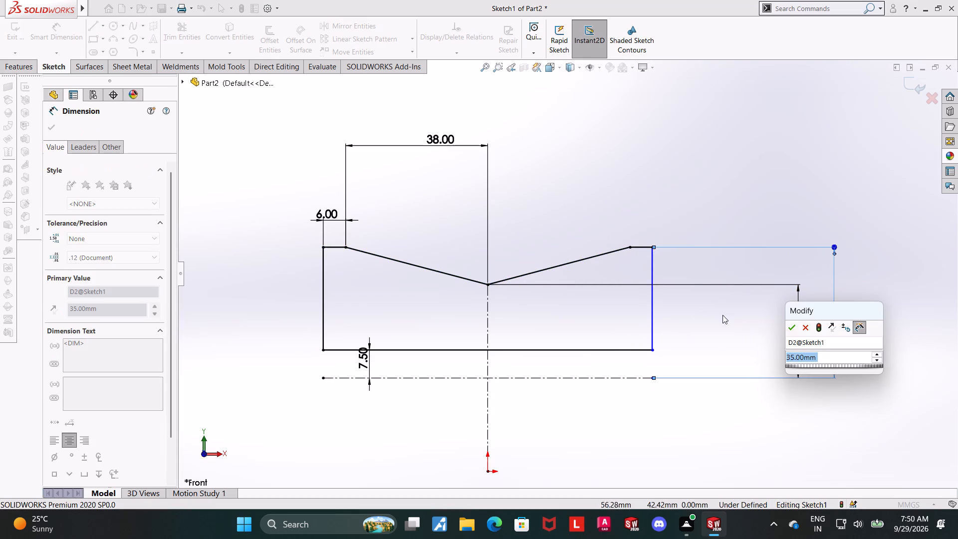
{"action": "left_click", "coordinate": [789, 329]}
{"action": "left_click", "coordinate": [779, 219]}
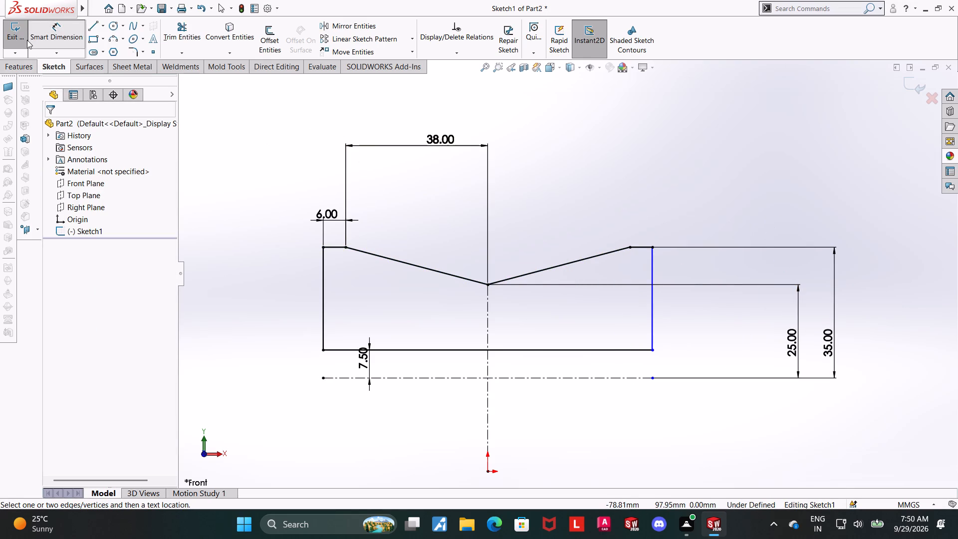
{"action": "left_click", "coordinate": [486, 321]}
{"action": "key", "text": "Escape"}
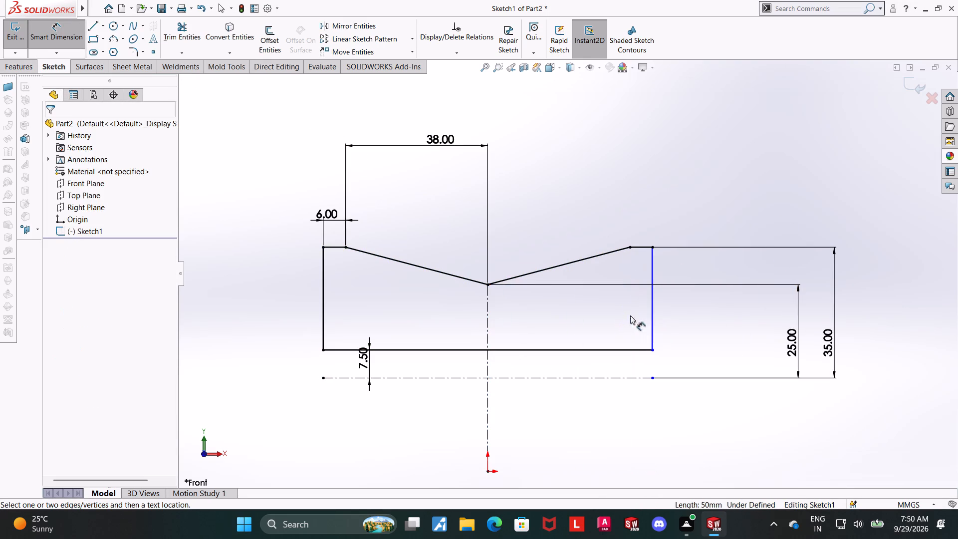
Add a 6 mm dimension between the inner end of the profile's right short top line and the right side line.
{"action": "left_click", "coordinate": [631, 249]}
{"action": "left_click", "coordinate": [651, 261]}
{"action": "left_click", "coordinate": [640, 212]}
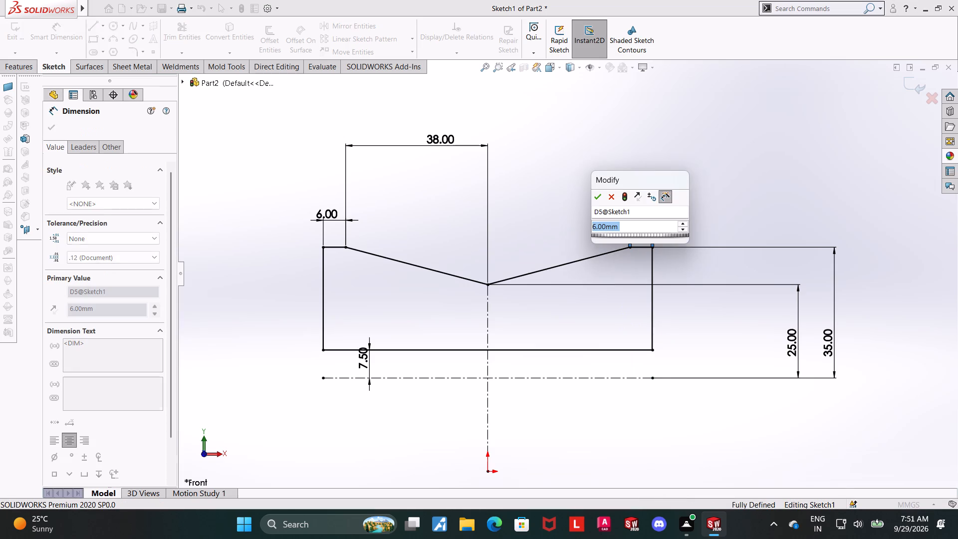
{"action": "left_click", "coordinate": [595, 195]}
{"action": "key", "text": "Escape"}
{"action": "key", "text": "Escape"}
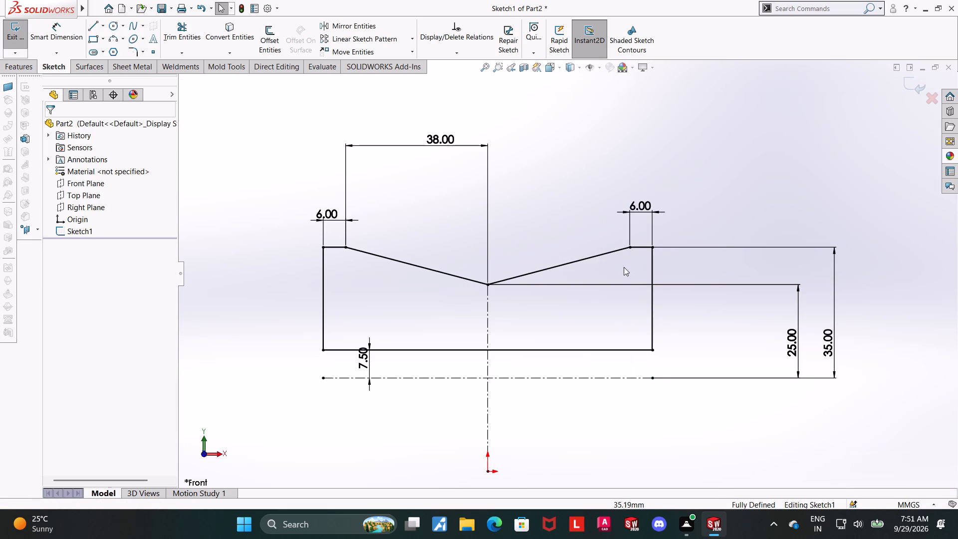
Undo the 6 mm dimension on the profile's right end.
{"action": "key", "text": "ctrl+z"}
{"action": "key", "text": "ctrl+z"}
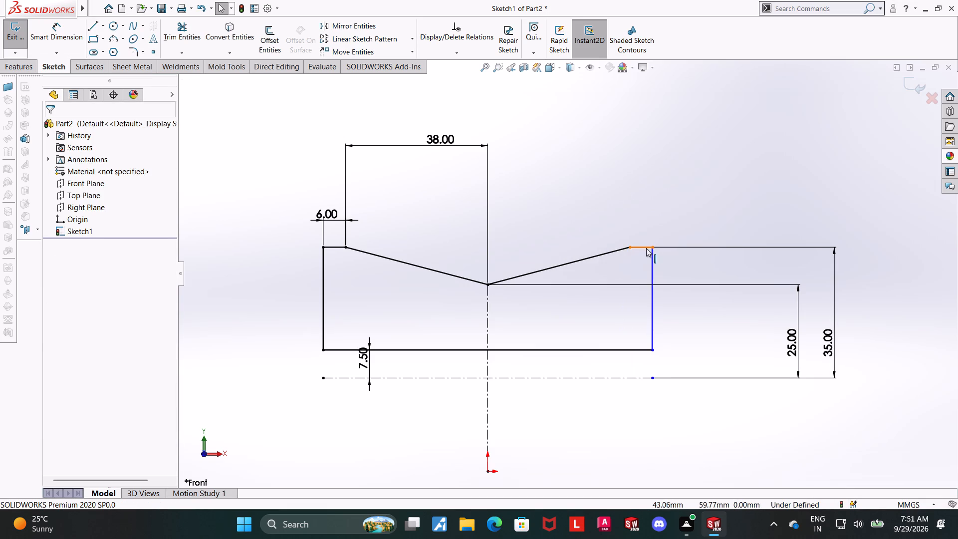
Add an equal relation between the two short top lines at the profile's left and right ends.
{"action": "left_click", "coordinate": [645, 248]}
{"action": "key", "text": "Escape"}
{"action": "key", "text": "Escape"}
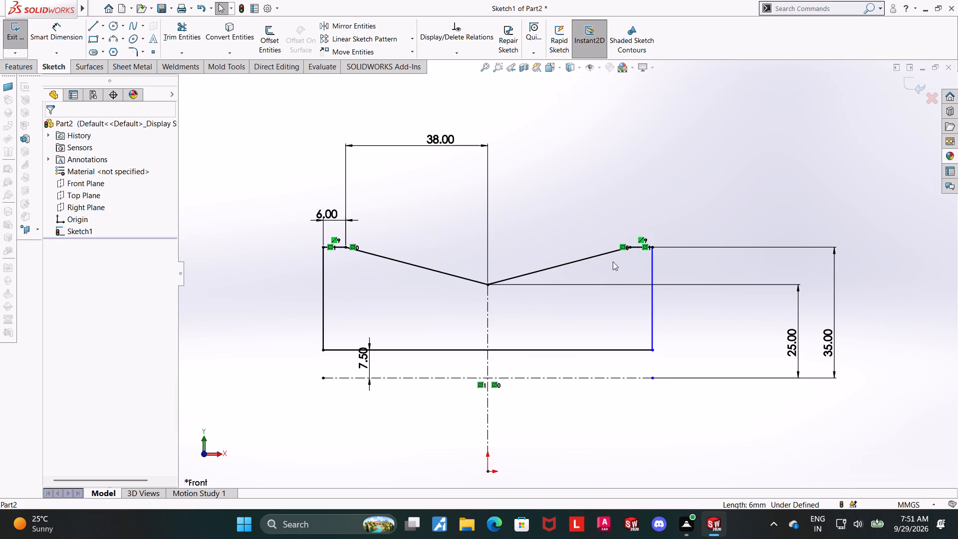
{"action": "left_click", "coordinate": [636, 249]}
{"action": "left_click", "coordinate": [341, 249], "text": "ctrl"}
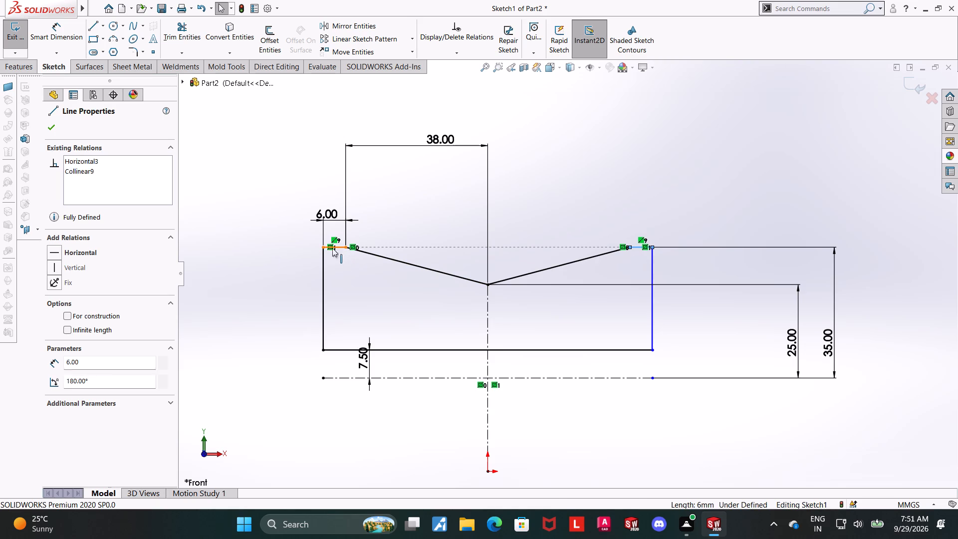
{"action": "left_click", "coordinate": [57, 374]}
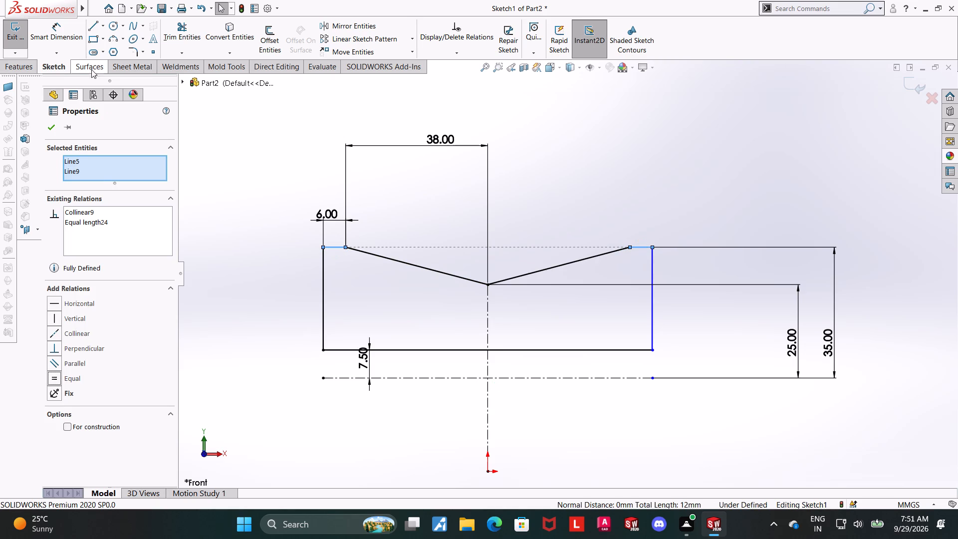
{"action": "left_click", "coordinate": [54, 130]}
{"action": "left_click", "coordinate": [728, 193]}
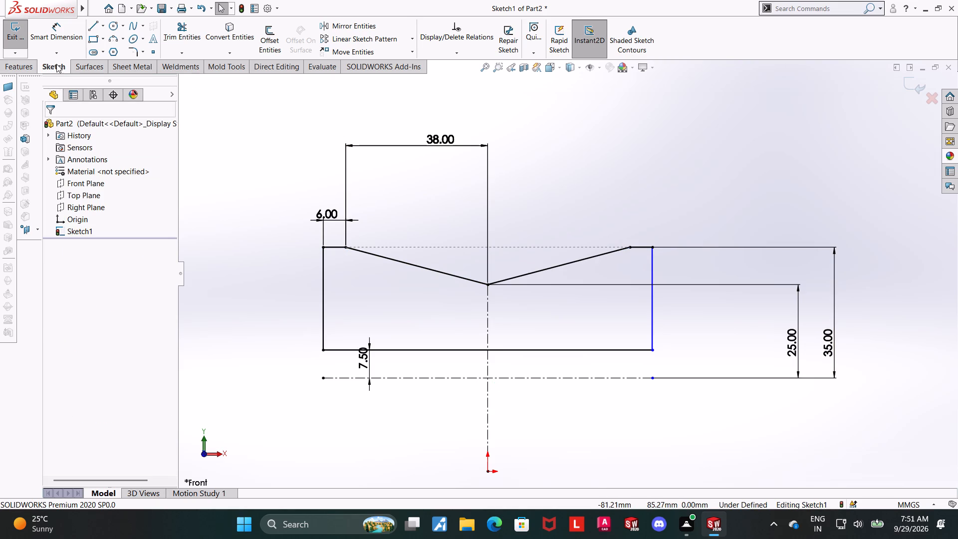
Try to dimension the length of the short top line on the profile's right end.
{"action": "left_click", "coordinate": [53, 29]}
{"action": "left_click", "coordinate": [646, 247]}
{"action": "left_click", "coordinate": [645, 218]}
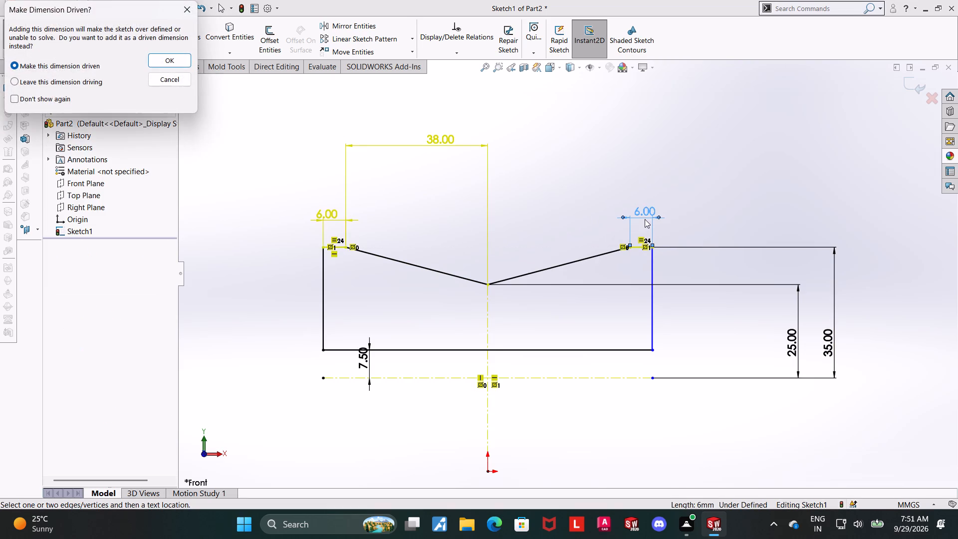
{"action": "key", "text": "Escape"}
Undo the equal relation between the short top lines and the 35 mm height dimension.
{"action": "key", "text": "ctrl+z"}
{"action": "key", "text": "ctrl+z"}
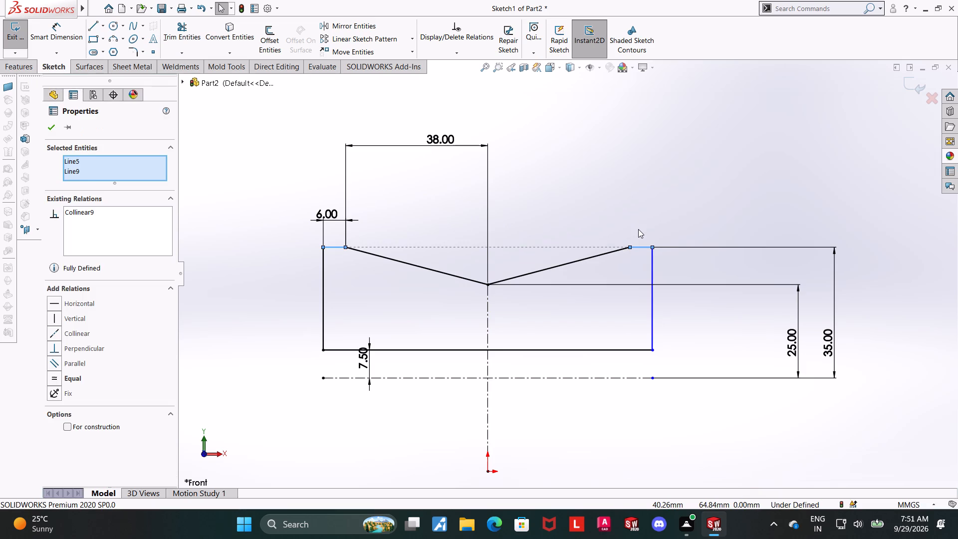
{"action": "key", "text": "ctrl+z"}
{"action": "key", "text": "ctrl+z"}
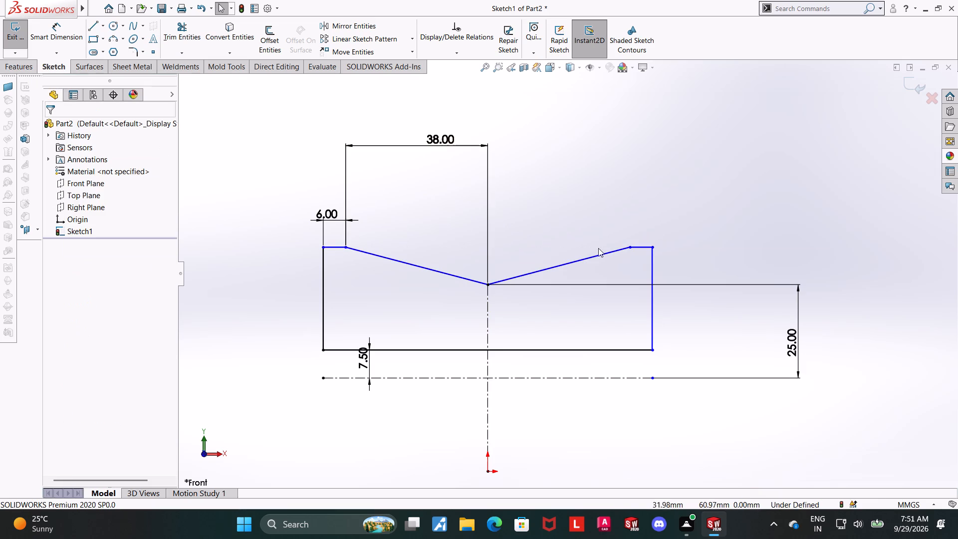
Add a 35 mm dimension from the short top line on the profile's right end to the horizontal centerline.
{"action": "left_click", "coordinate": [61, 39]}
{"action": "left_click", "coordinate": [637, 247]}
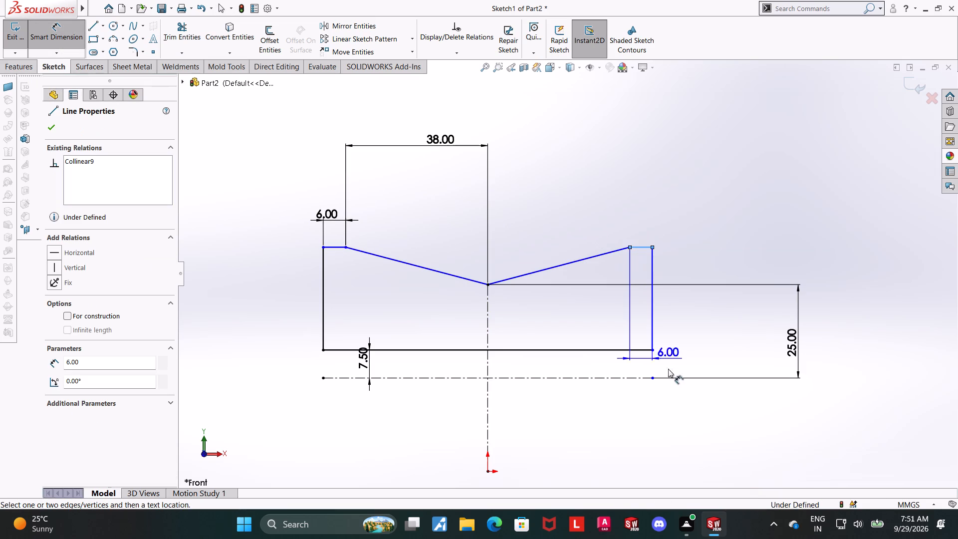
{"action": "left_click", "coordinate": [635, 376]}
{"action": "left_click", "coordinate": [852, 309]}
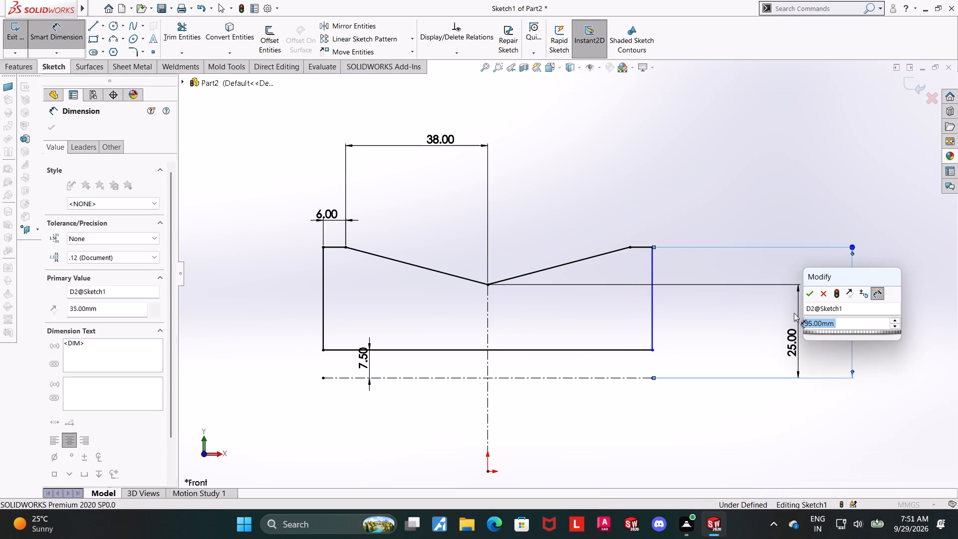
{"action": "left_click", "coordinate": [808, 288]}
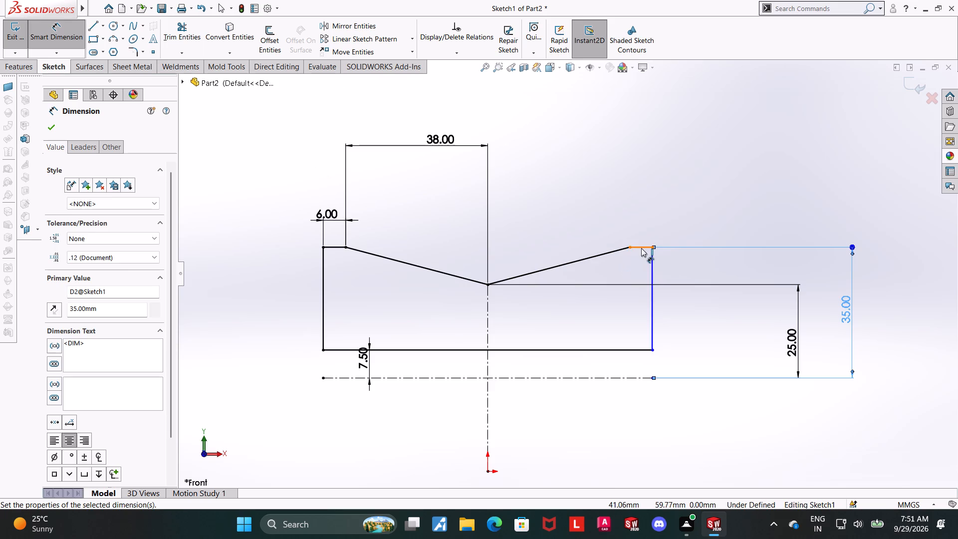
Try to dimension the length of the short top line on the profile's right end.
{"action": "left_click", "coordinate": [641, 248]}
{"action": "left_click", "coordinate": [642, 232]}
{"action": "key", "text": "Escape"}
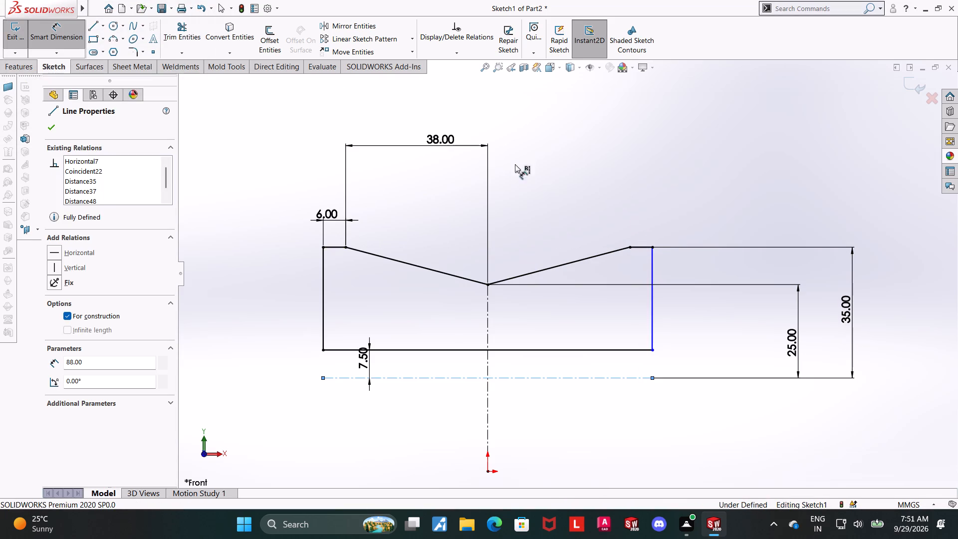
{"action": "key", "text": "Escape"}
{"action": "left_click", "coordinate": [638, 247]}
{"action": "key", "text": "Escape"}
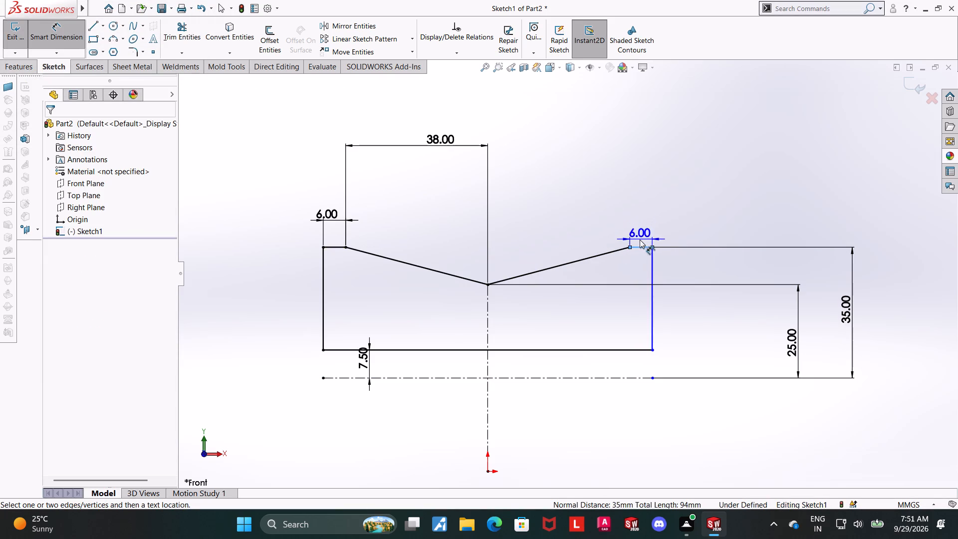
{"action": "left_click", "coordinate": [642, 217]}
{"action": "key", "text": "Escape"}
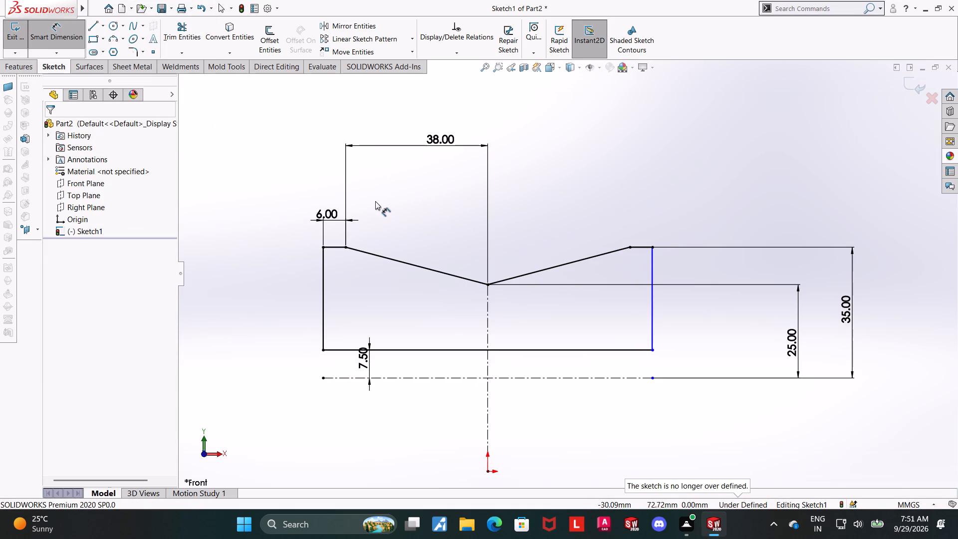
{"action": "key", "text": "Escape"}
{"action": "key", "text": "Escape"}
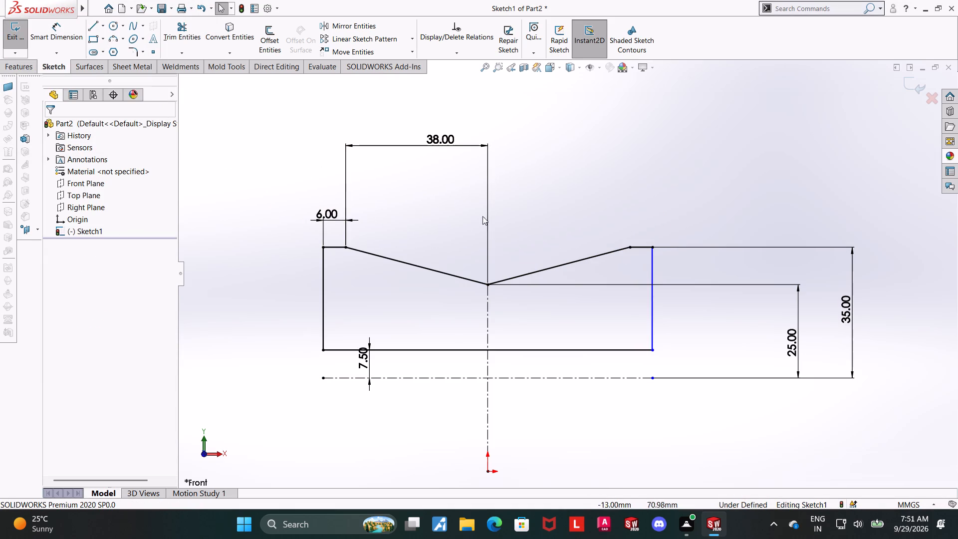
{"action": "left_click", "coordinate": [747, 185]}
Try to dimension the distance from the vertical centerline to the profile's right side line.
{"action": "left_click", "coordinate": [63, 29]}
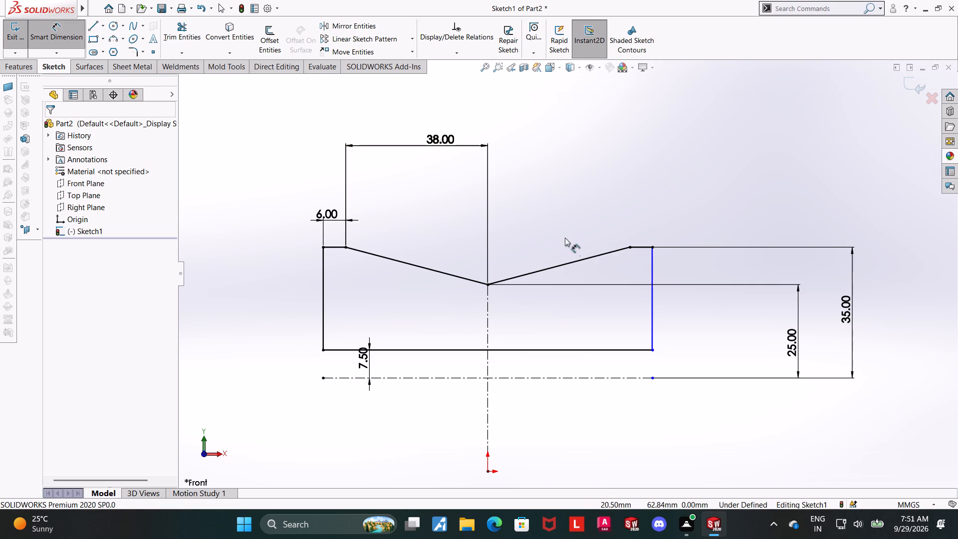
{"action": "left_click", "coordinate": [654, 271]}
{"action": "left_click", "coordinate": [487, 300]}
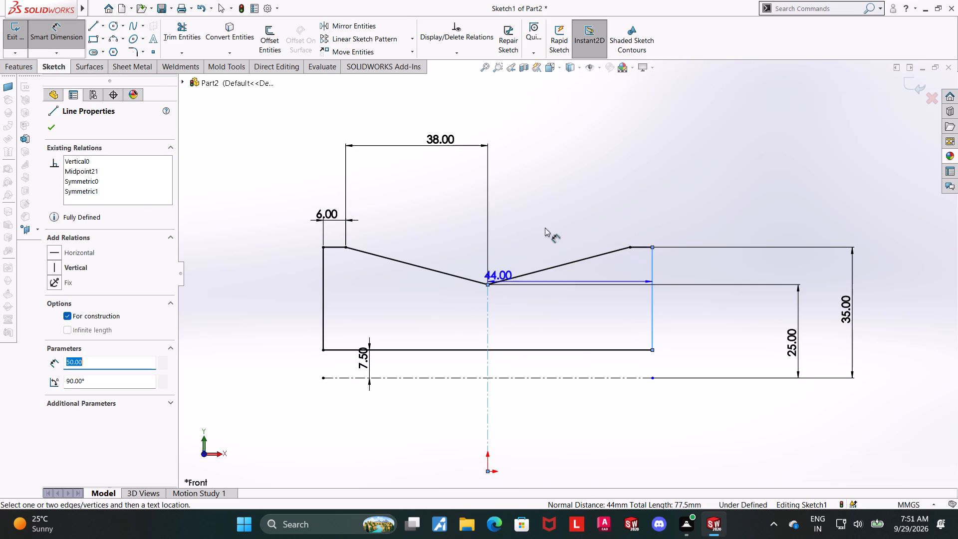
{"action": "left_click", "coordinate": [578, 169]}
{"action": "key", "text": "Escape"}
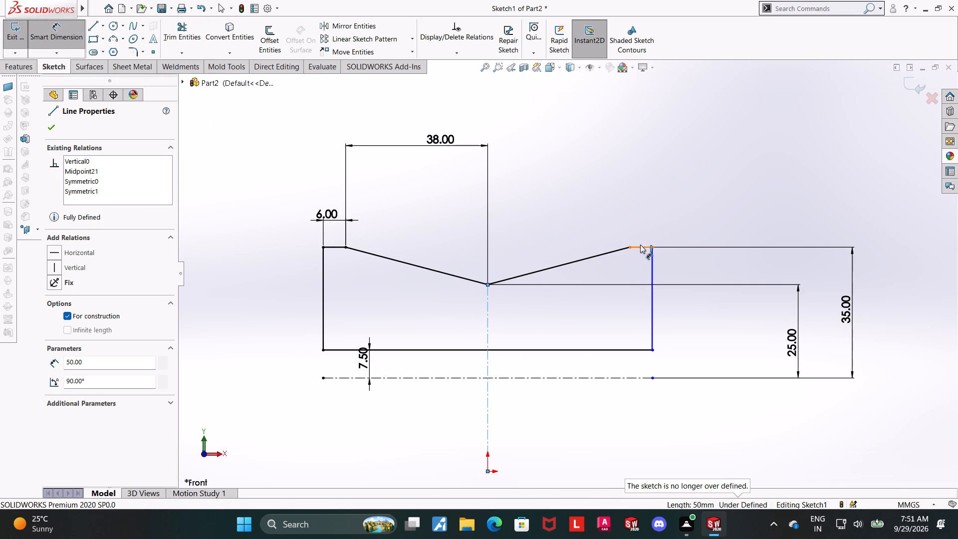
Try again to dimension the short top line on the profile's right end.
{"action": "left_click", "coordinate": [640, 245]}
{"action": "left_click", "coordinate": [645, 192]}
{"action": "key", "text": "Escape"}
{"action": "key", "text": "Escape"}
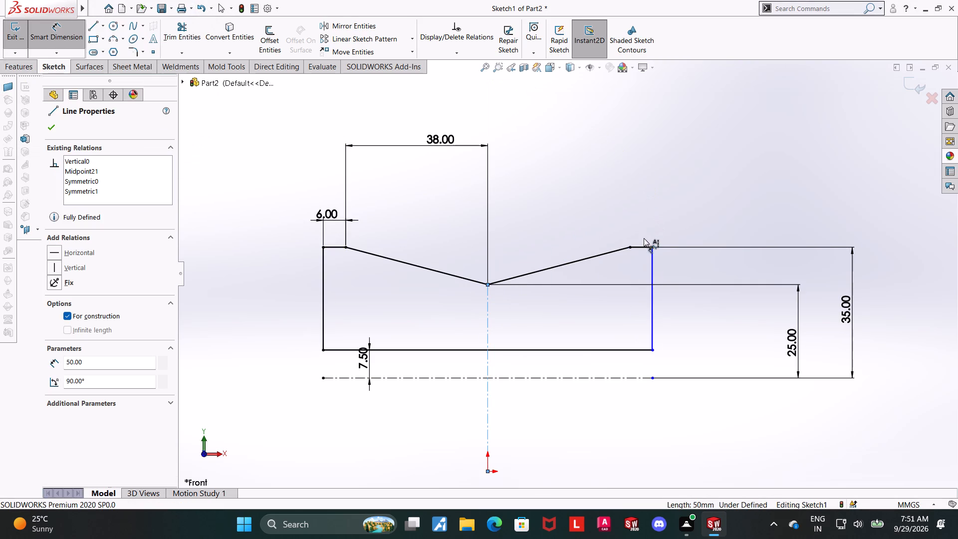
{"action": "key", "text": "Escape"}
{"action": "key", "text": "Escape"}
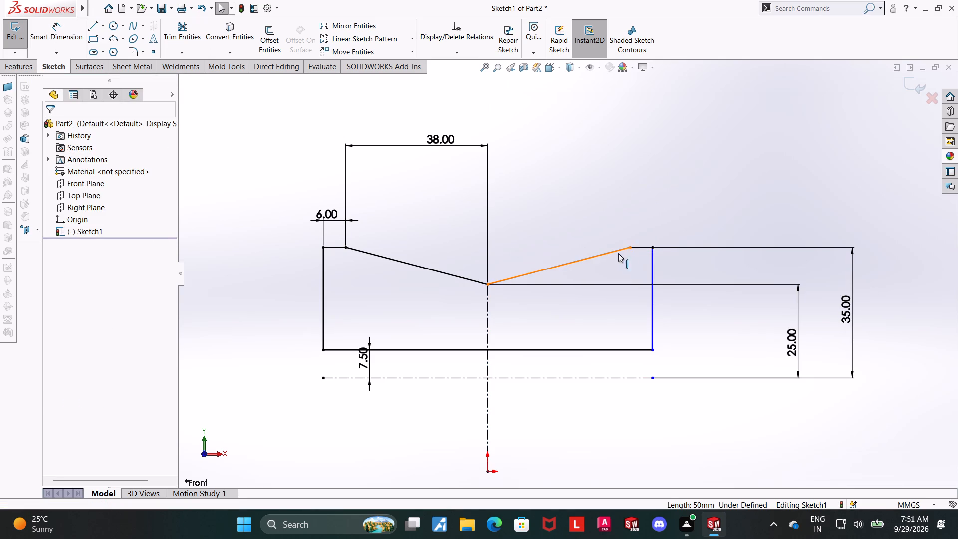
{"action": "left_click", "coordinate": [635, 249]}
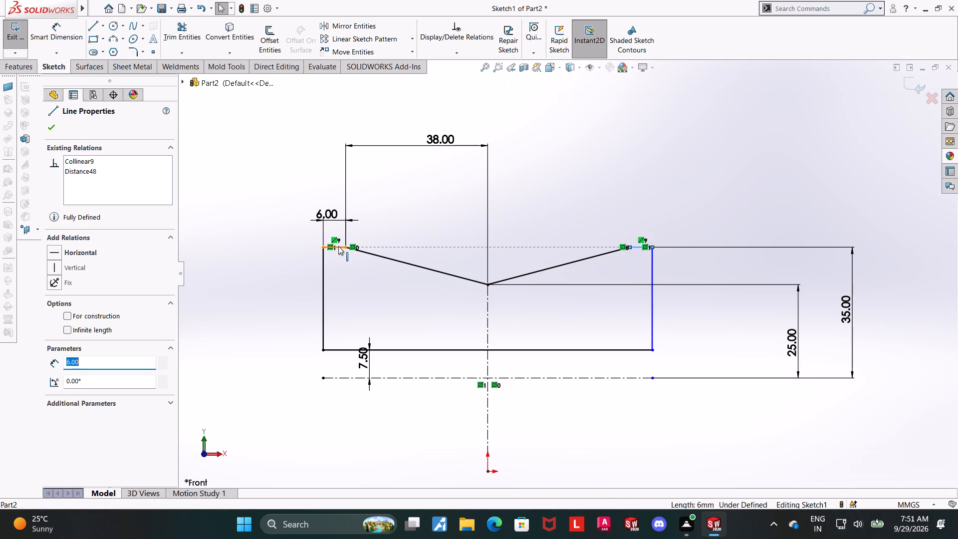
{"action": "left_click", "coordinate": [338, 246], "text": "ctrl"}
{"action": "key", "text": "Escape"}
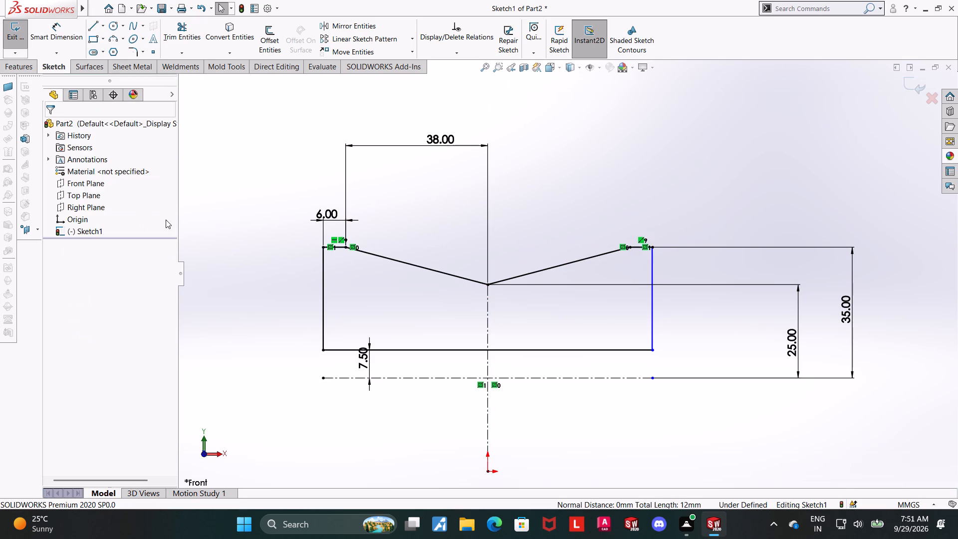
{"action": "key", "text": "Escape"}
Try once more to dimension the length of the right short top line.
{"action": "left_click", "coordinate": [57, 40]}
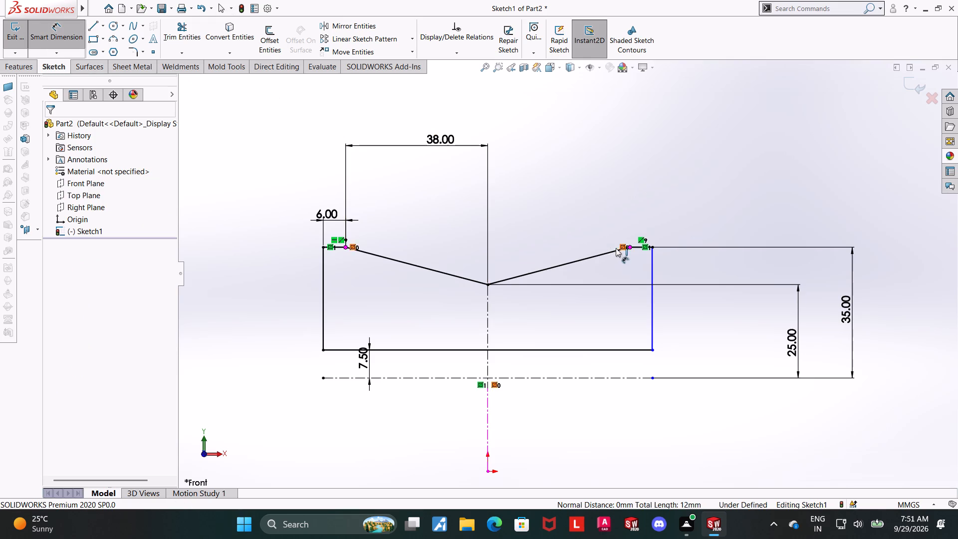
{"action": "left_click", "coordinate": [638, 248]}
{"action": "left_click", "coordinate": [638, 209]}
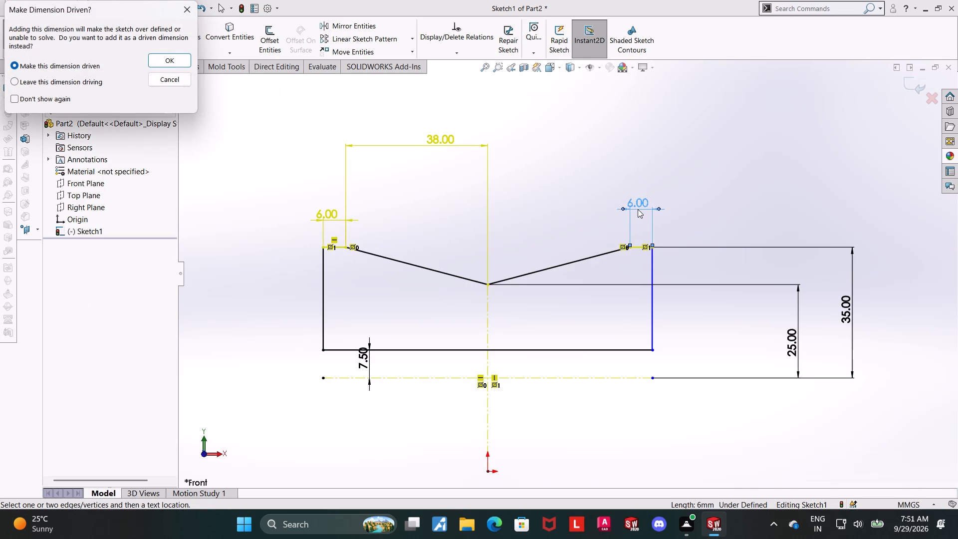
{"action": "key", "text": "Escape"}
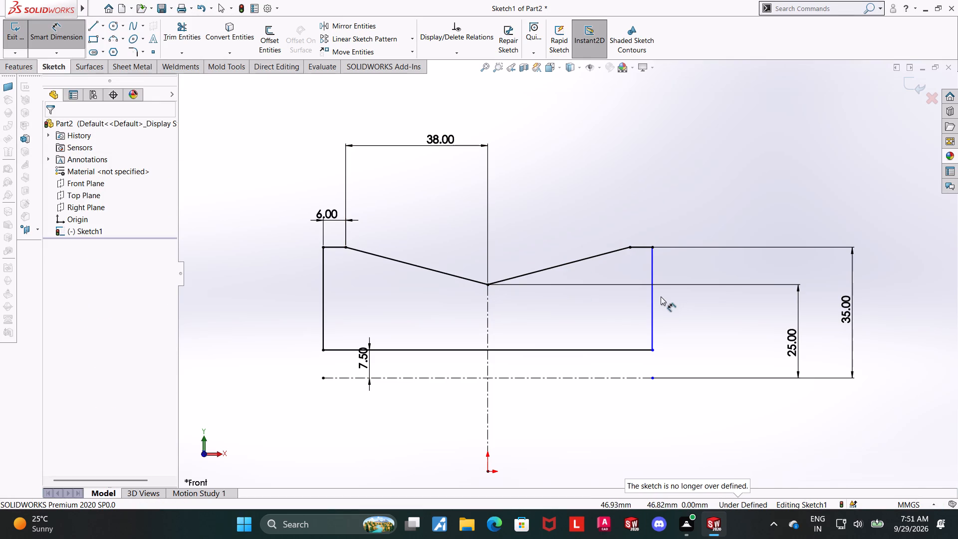
Add a 6 mm dimension from the profile's right side line to the upper endpoint of the right sloped line.
{"action": "left_click", "coordinate": [653, 295]}
{"action": "left_click", "coordinate": [630, 248]}
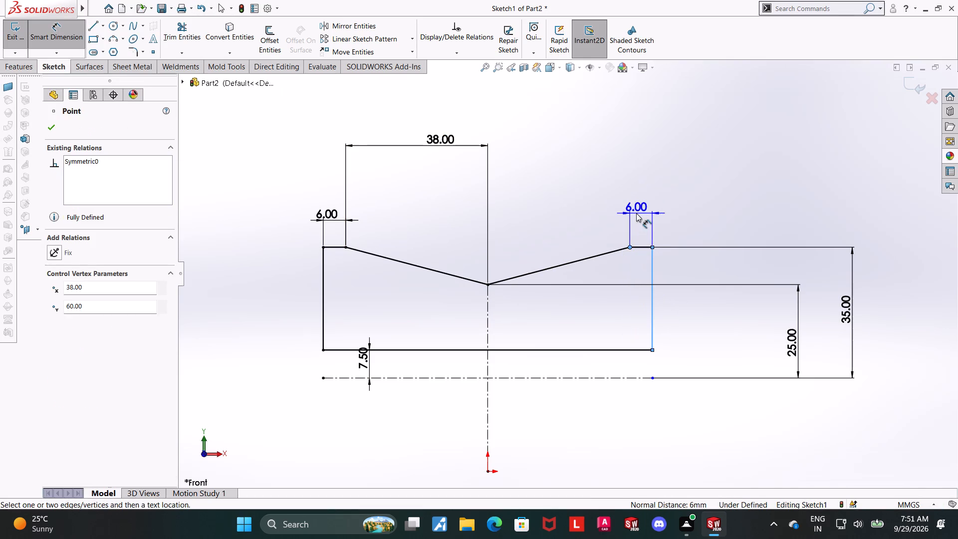
{"action": "left_click", "coordinate": [636, 213]}
{"action": "left_click", "coordinate": [590, 201]}
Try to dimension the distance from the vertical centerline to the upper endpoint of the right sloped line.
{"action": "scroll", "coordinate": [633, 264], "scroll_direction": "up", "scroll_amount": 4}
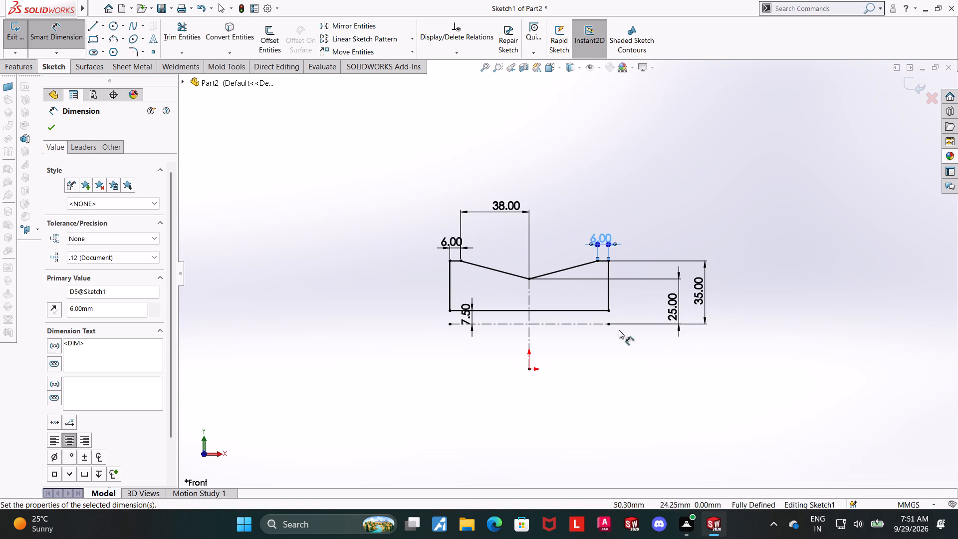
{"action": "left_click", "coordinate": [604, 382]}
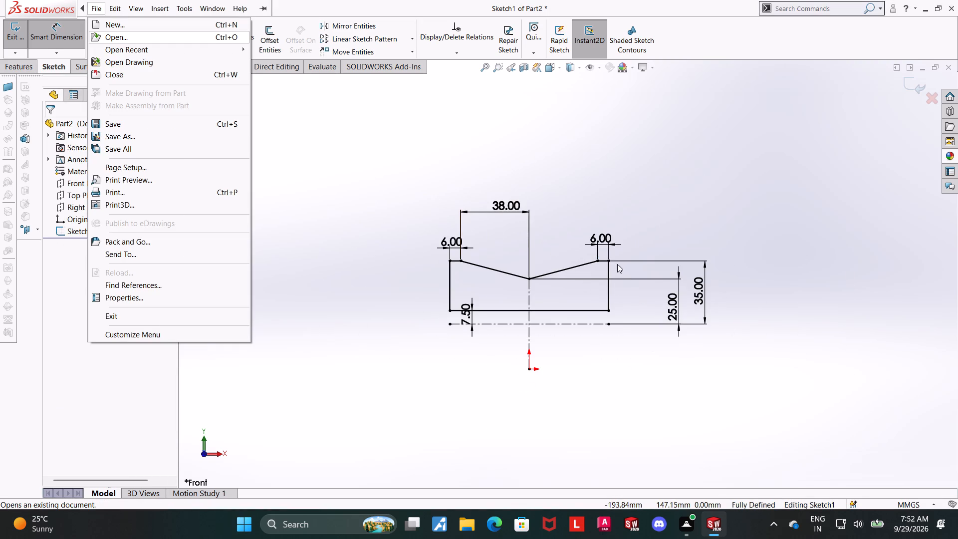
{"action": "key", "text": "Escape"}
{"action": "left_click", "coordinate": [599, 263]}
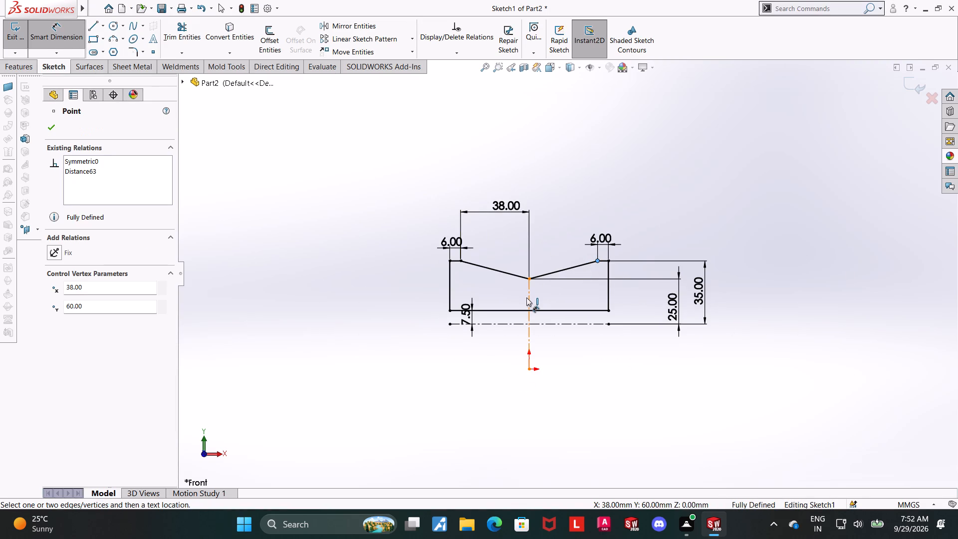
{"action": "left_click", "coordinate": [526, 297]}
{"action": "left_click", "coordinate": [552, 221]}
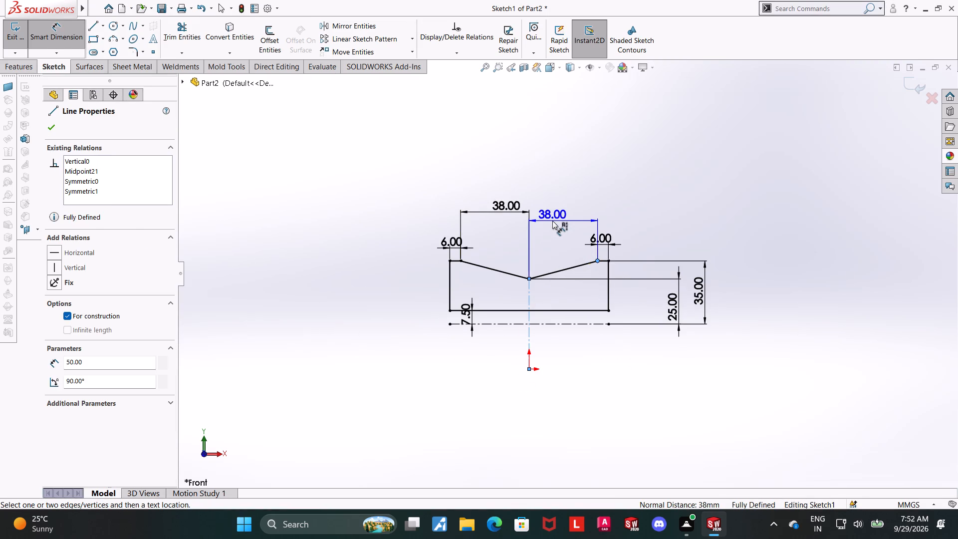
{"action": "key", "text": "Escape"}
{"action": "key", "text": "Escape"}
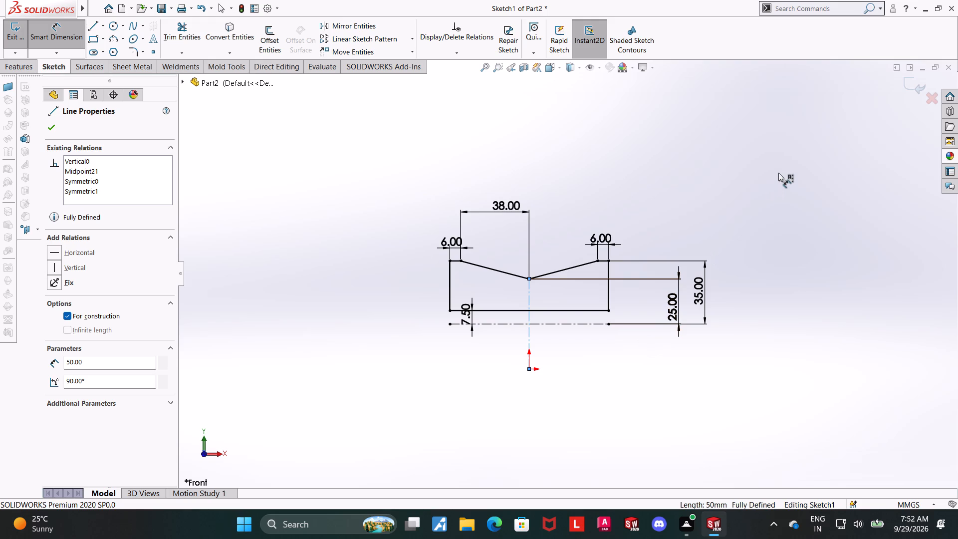
Exit the roller profile sketch.
{"action": "left_click", "coordinate": [905, 83]}
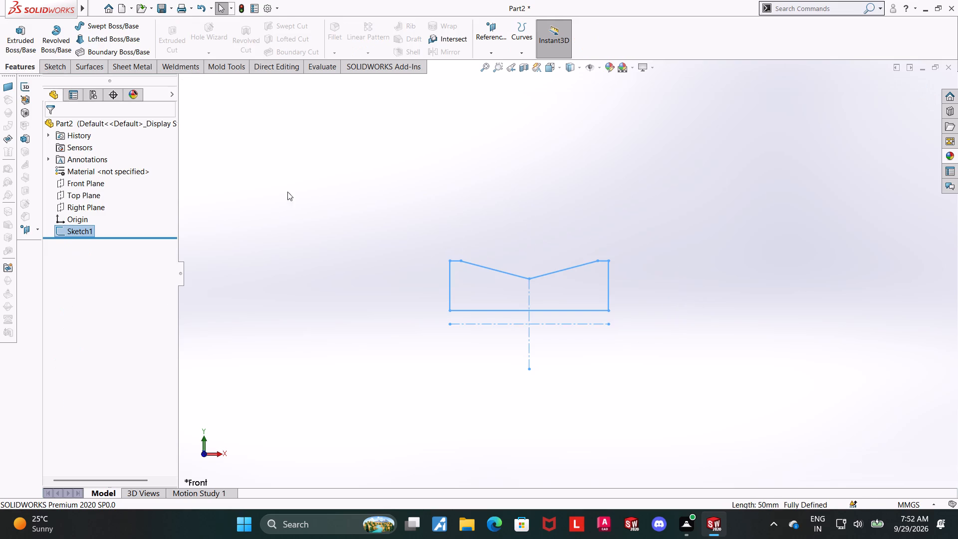
Revolve the closed roller profile 360 degrees about the horizontal centerline to form the solid roller.
{"action": "left_click", "coordinate": [66, 37]}
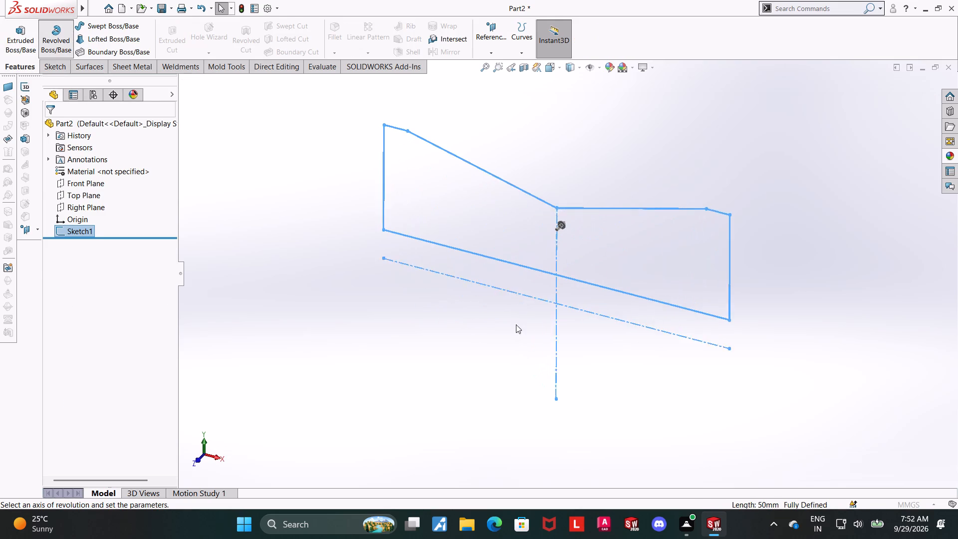
{"action": "left_click", "coordinate": [513, 294]}
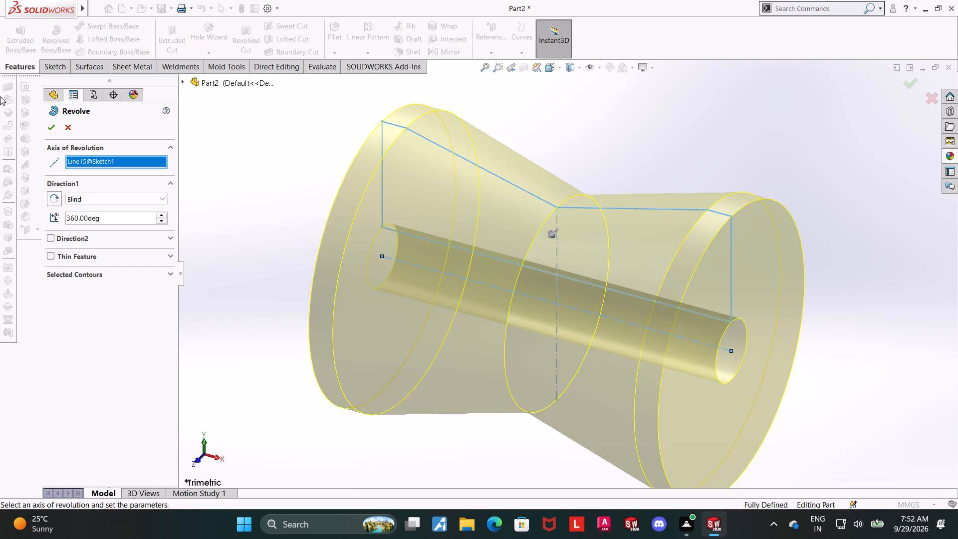
{"action": "left_click", "coordinate": [53, 133]}
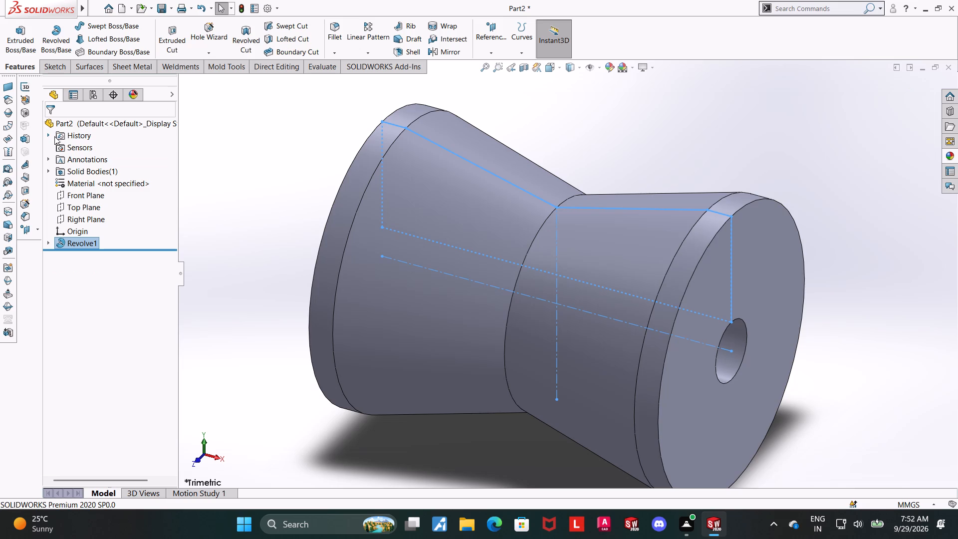
Examine the revolved roller from several angles and review the dimensions of its profile sketch on the model.
{"action": "scroll", "coordinate": [778, 289], "scroll_direction": "up", "scroll_amount": 4}
{"action": "left_click", "coordinate": [788, 290]}
{"action": "middle_click_drag", "start_coordinate": [735, 364], "coordinate": [766, 334]}
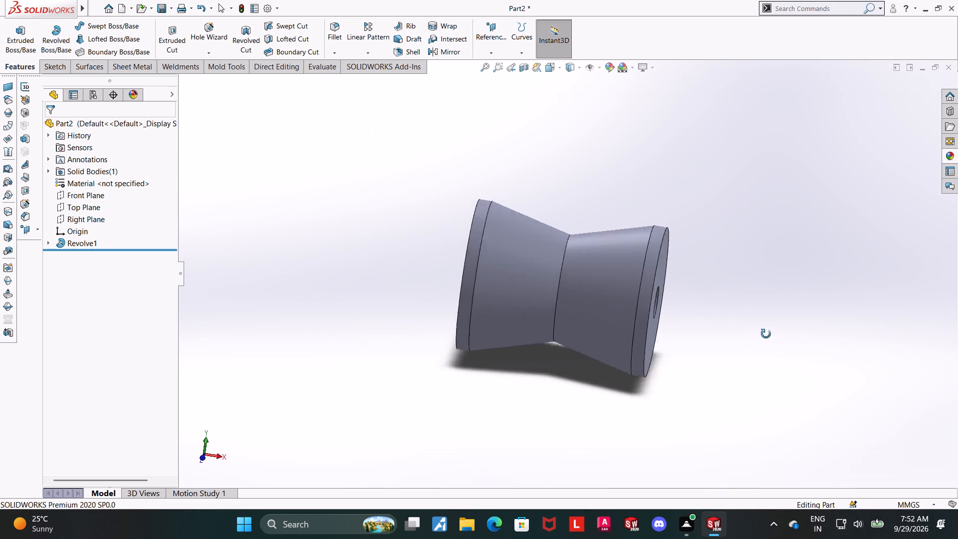
{"action": "middle_click_drag", "start_coordinate": [766, 334], "coordinate": [809, 359]}
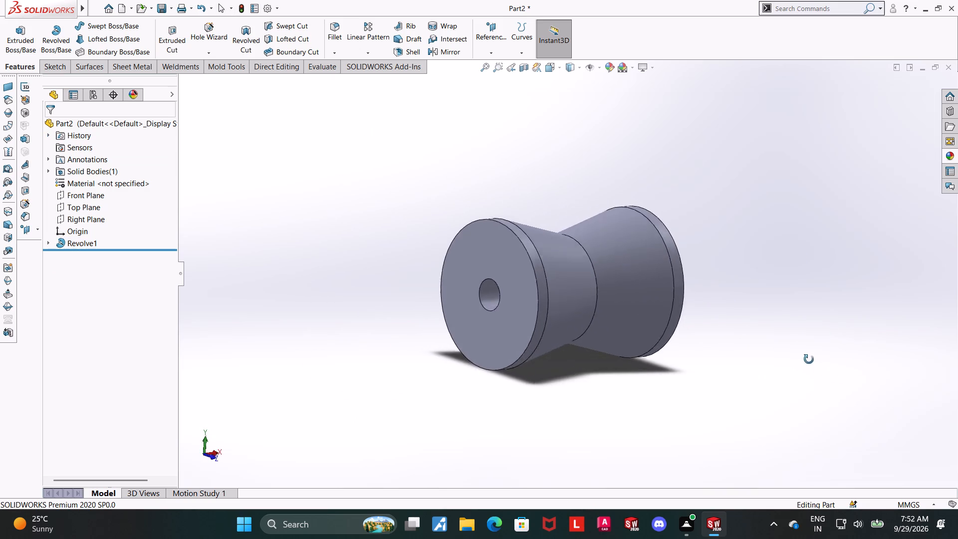
{"action": "middle_click_drag", "start_coordinate": [809, 359], "coordinate": [735, 335]}
{"action": "scroll", "coordinate": [753, 308], "scroll_direction": "down", "scroll_amount": 2}
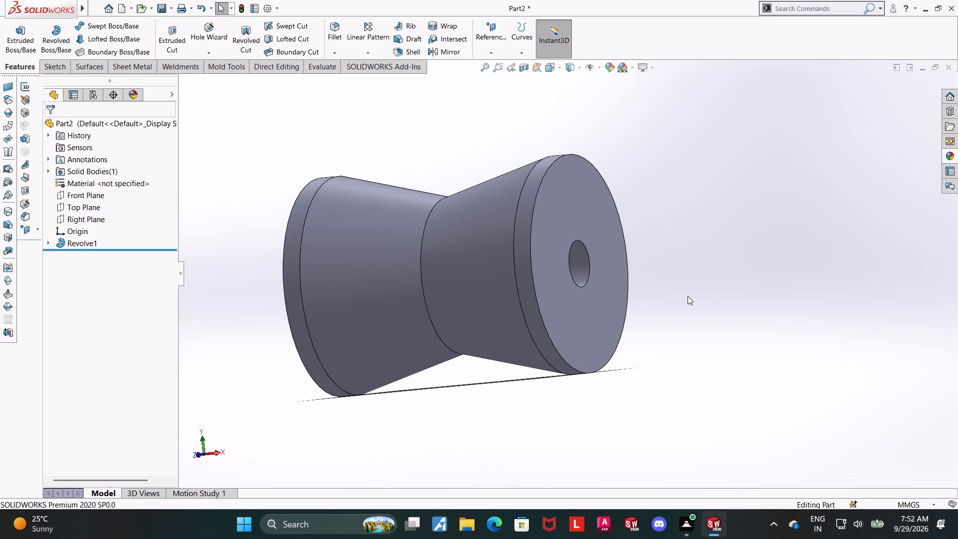
{"action": "middle_click_drag", "start_coordinate": [685, 299], "coordinate": [722, 298]}
{"action": "left_click", "coordinate": [52, 242]}
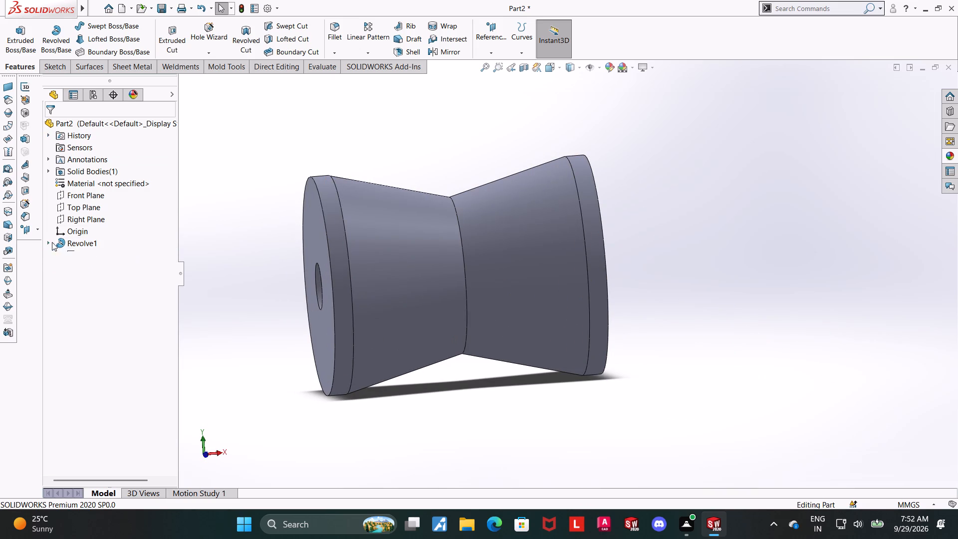
{"action": "left_click", "coordinate": [74, 254]}
{"action": "scroll", "coordinate": [255, 215], "scroll_direction": "up", "scroll_amount": 4}
{"action": "middle_click_drag", "start_coordinate": [719, 250], "coordinate": [675, 268]}
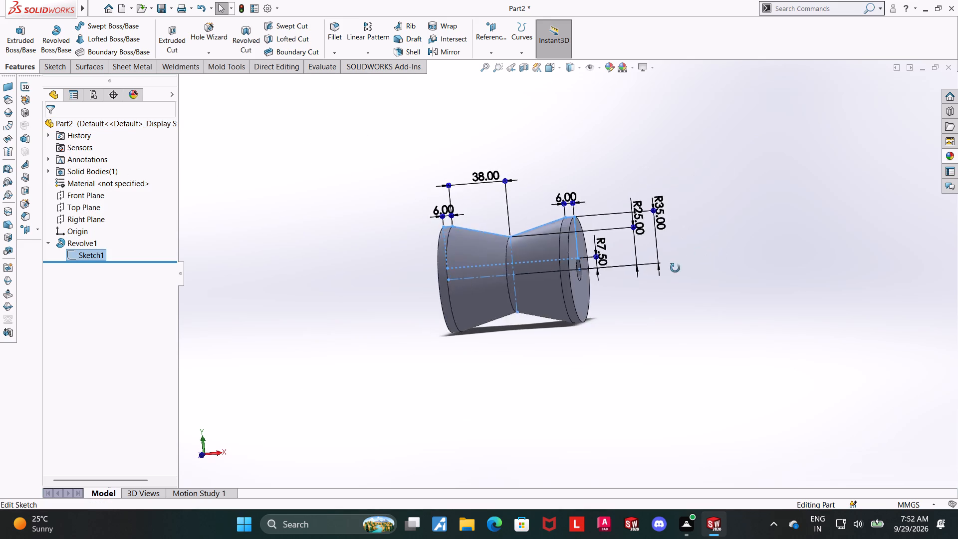
{"action": "middle_click_drag", "start_coordinate": [675, 268], "coordinate": [718, 262]}
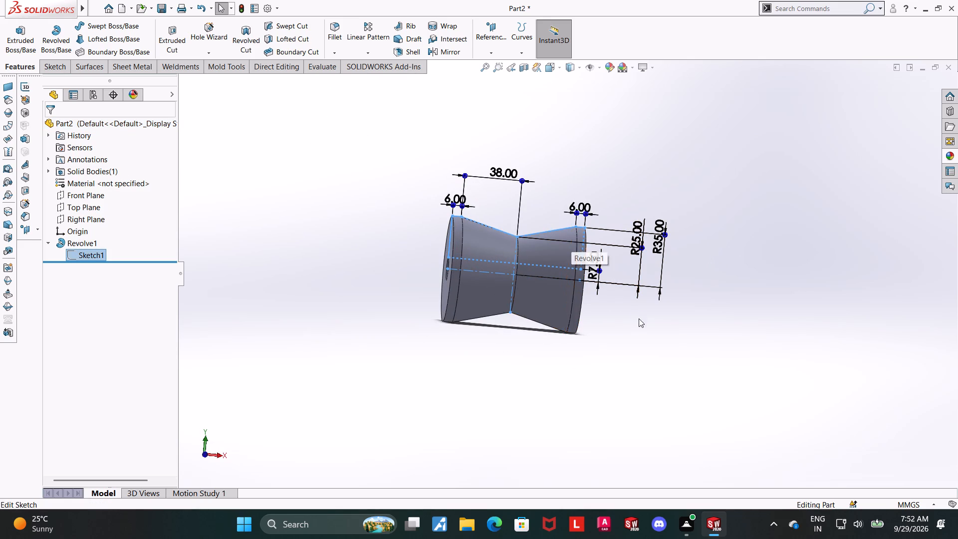
{"action": "middle_click_drag", "start_coordinate": [639, 318], "coordinate": [630, 330]}
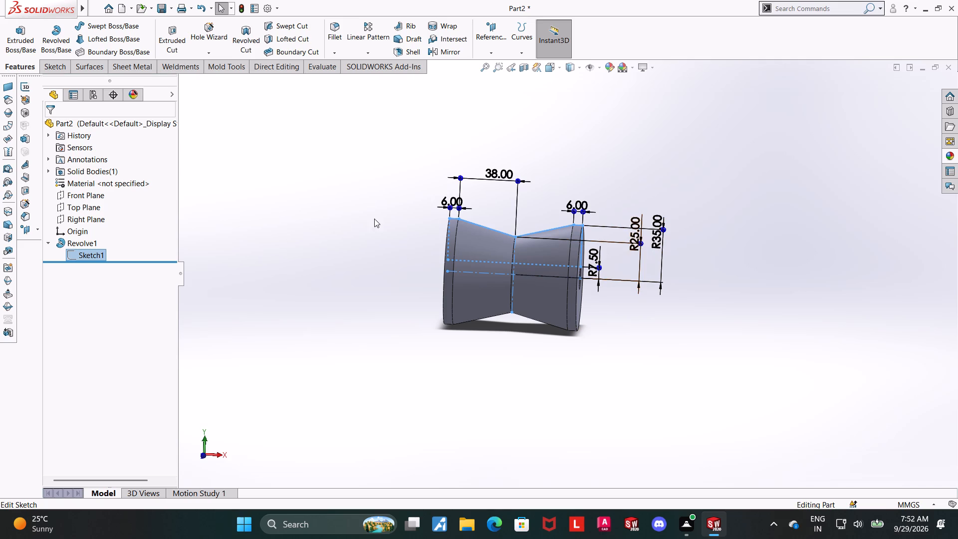
{"action": "scroll", "coordinate": [501, 213], "scroll_direction": "down", "scroll_amount": 3}
{"action": "left_click", "coordinate": [292, 266]}
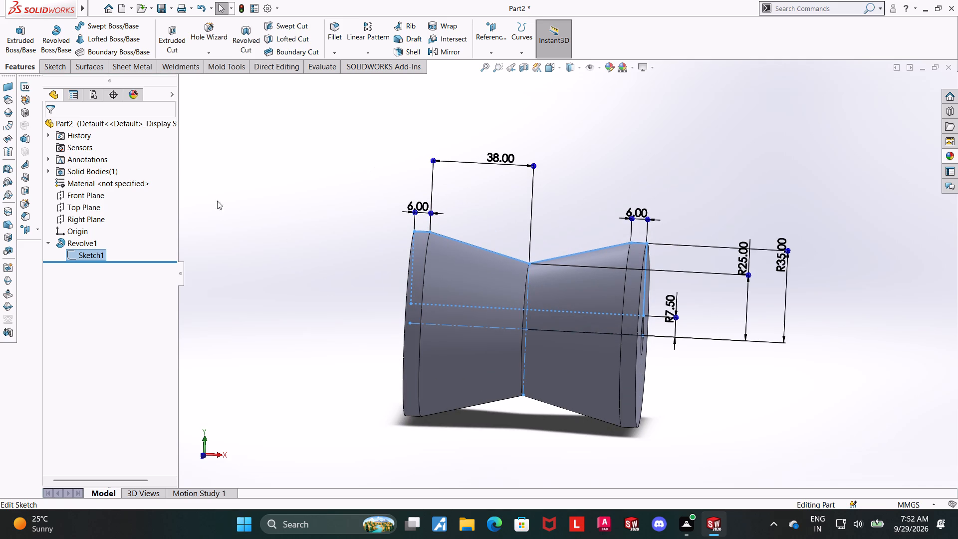
Apply a dark grey colour from the standard swatches to the whole roller part.
{"action": "right_click", "coordinate": [102, 121]}
{"action": "left_click", "coordinate": [133, 107]}
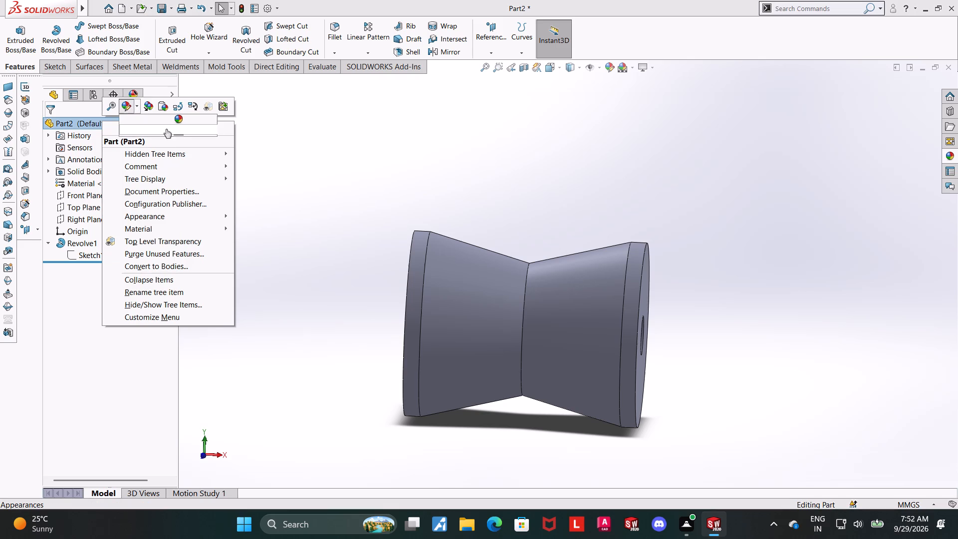
{"action": "left_click", "coordinate": [177, 129]}
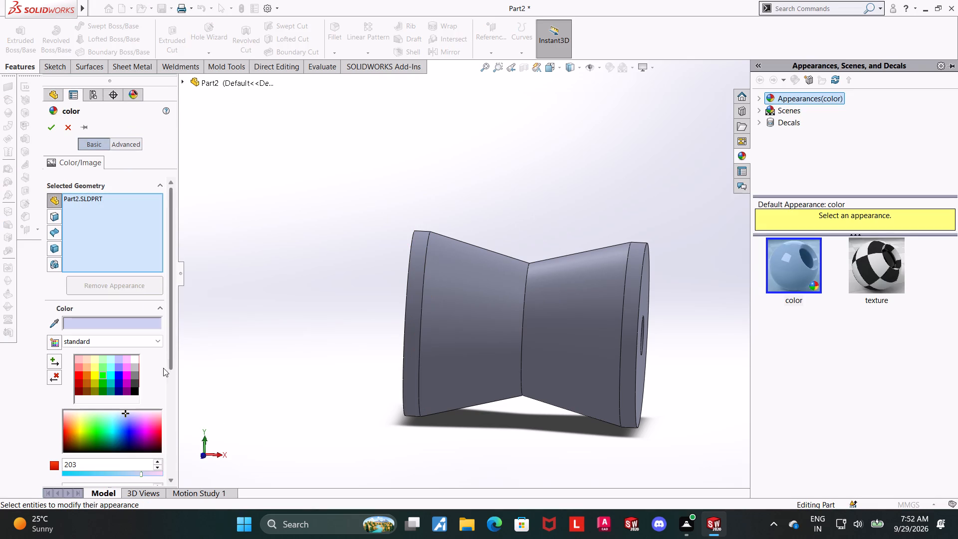
{"action": "left_click", "coordinate": [134, 389]}
{"action": "middle_click_drag", "start_coordinate": [414, 323], "coordinate": [397, 327]}
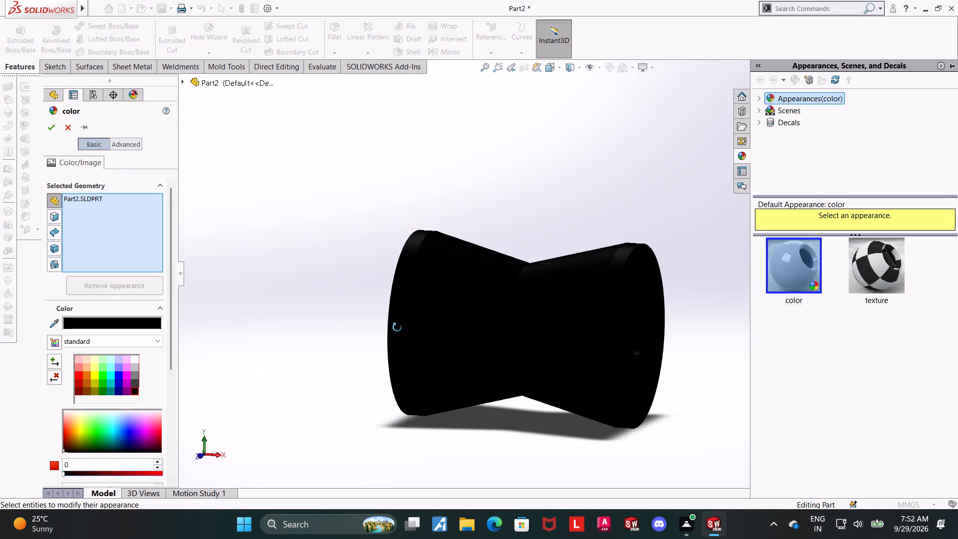
{"action": "middle_click_drag", "start_coordinate": [397, 327], "coordinate": [396, 327]}
{"action": "left_click", "coordinate": [132, 384]}
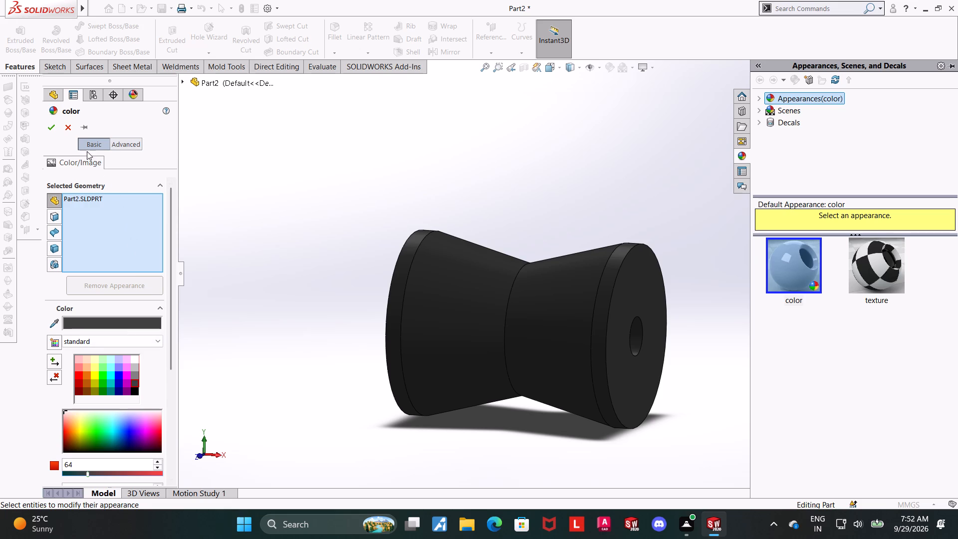
{"action": "left_click", "coordinate": [57, 128]}
Inspect the dark grey roller from different angles and check its profile sketch dimensions against the solid.
{"action": "scroll", "coordinate": [510, 331], "scroll_direction": "up", "scroll_amount": 6}
{"action": "left_click", "coordinate": [713, 312]}
{"action": "scroll", "coordinate": [608, 288], "scroll_direction": "down", "scroll_amount": 4}
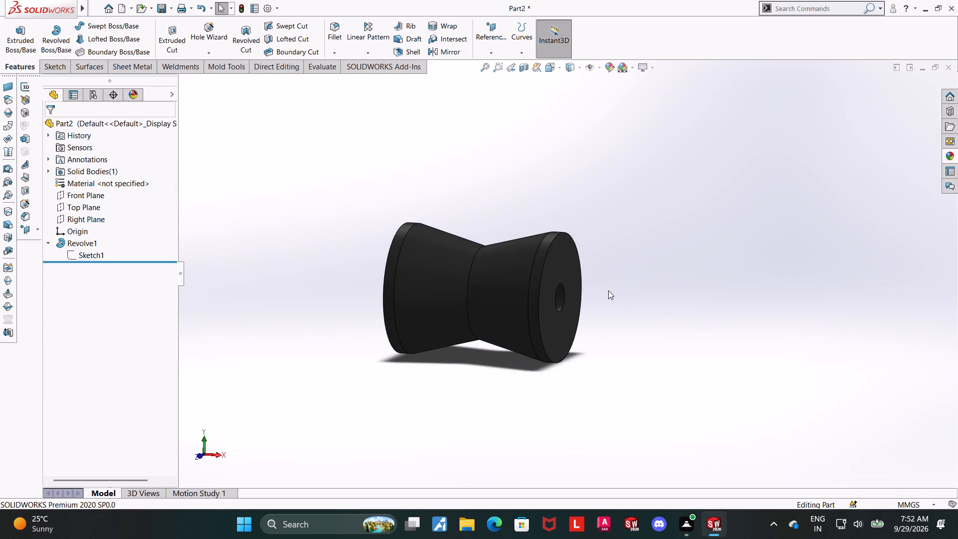
{"action": "middle_click_drag", "start_coordinate": [616, 322], "coordinate": [599, 331]}
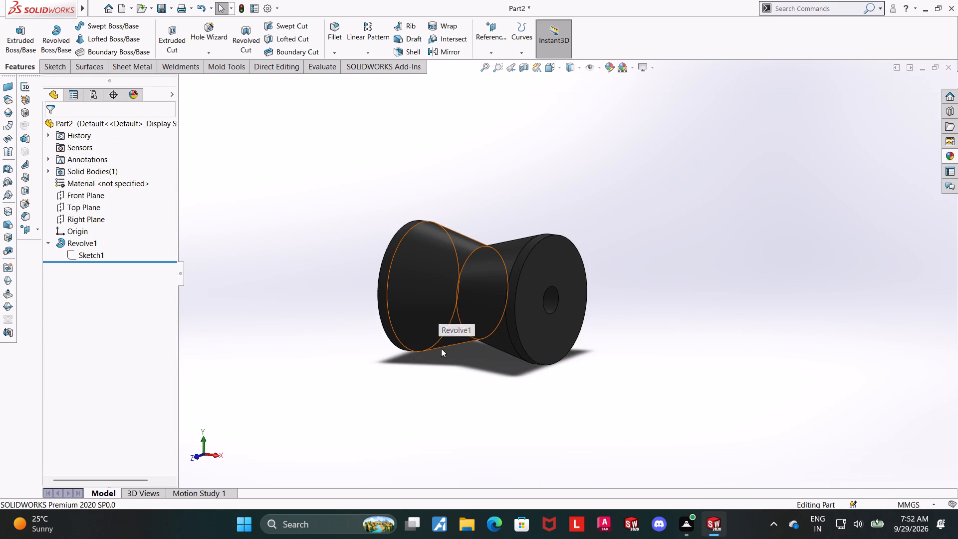
{"action": "left_click", "coordinate": [422, 358]}
{"action": "middle_click", "coordinate": [449, 372]}
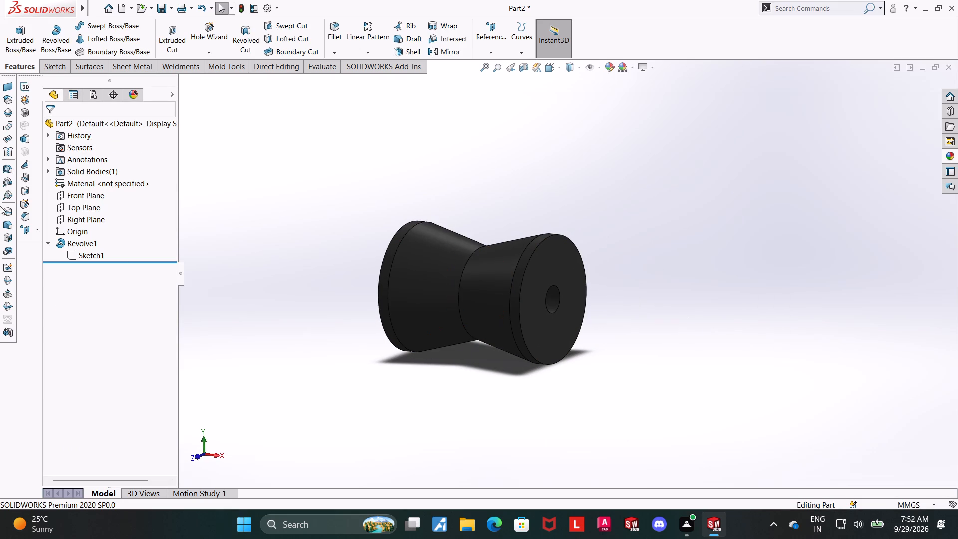
{"action": "left_click", "coordinate": [84, 257]}
{"action": "middle_click_drag", "start_coordinate": [486, 315], "coordinate": [512, 297]}
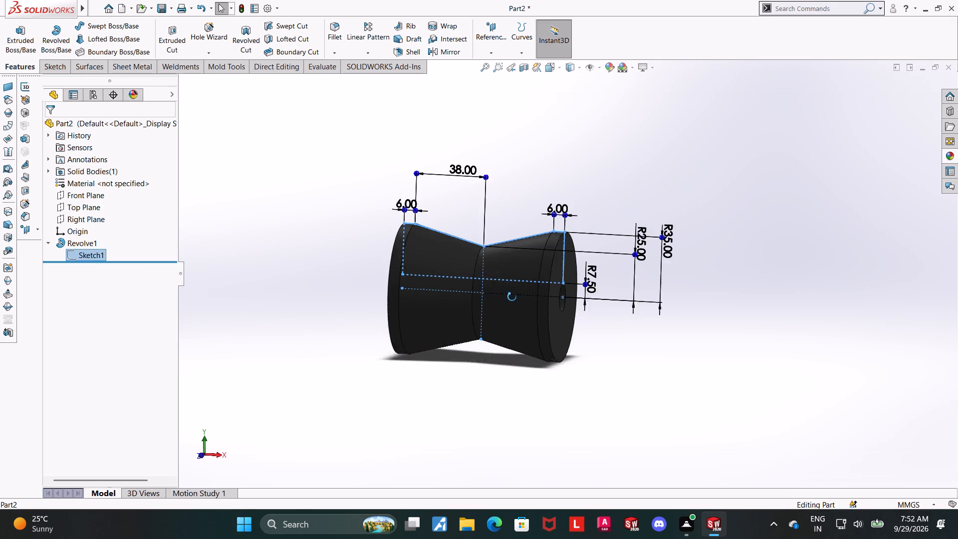
{"action": "middle_click_drag", "start_coordinate": [512, 297], "coordinate": [526, 274]}
{"action": "left_click", "coordinate": [900, 397]}
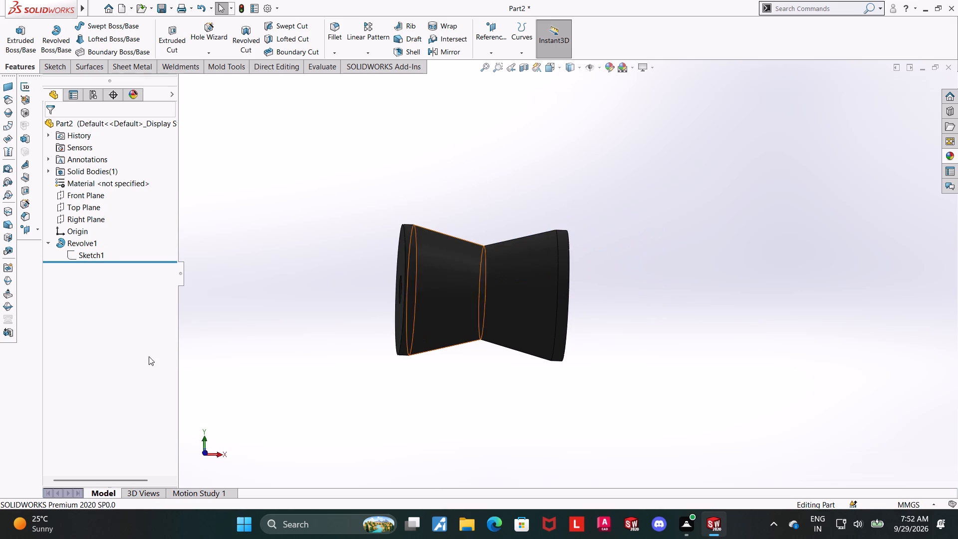
{"action": "left_click", "coordinate": [87, 259]}
{"action": "scroll", "coordinate": [477, 303], "scroll_direction": "down", "scroll_amount": 3}
{"action": "middle_click", "coordinate": [737, 330]}
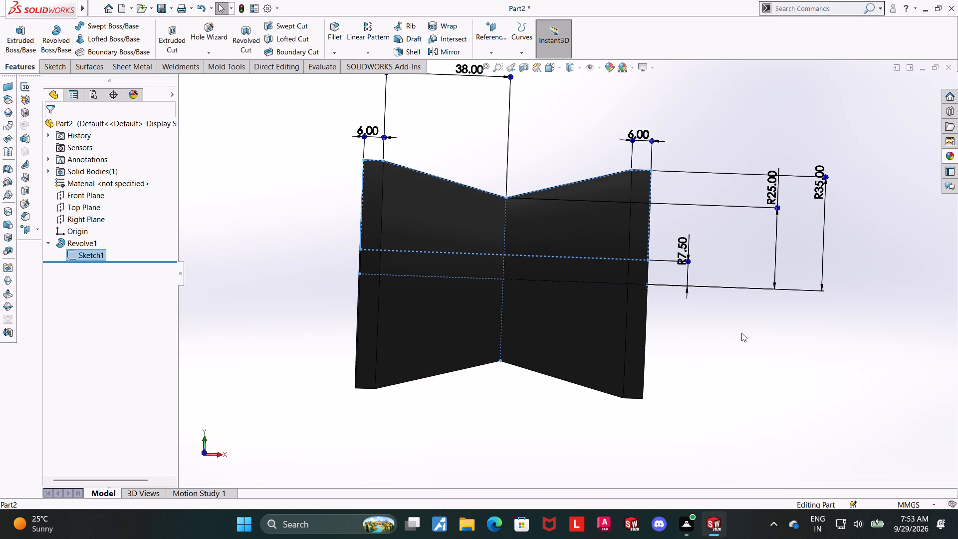
{"action": "scroll", "coordinate": [777, 338], "scroll_direction": "up", "scroll_amount": 5}
{"action": "left_click", "coordinate": [770, 337]}
{"action": "scroll", "coordinate": [698, 305], "scroll_direction": "down", "scroll_amount": 2}
{"action": "middle_click_drag", "start_coordinate": [685, 303], "coordinate": [650, 314]}
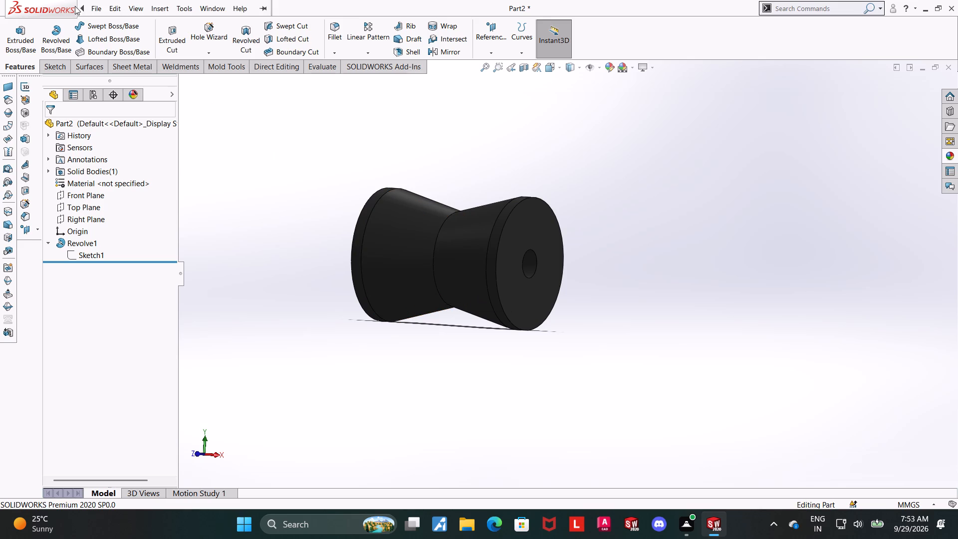
Save the roller part in the Downloads folder as "roller support assembly part 2".
{"action": "left_click", "coordinate": [130, 136]}
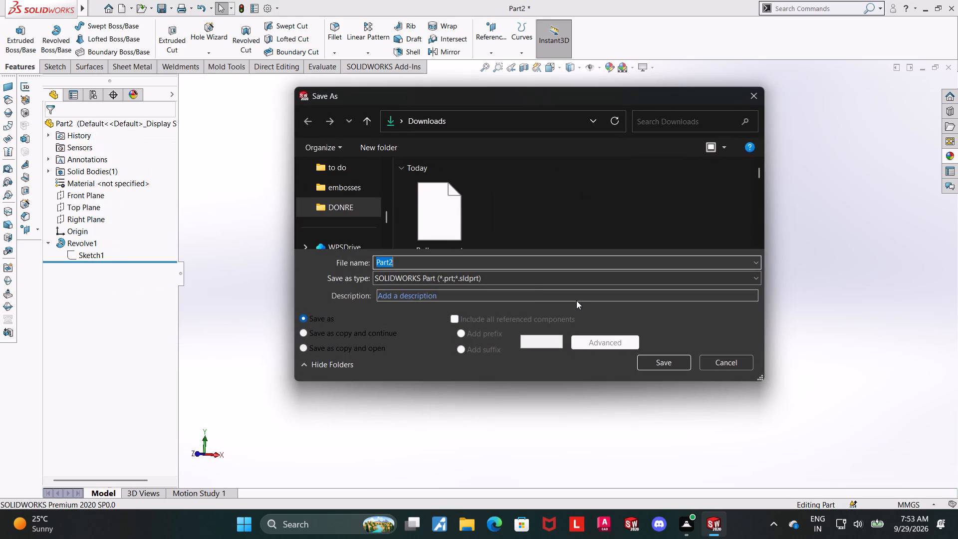
{"action": "scroll", "coordinate": [535, 230], "scroll_direction": "down", "scroll_amount": 1}
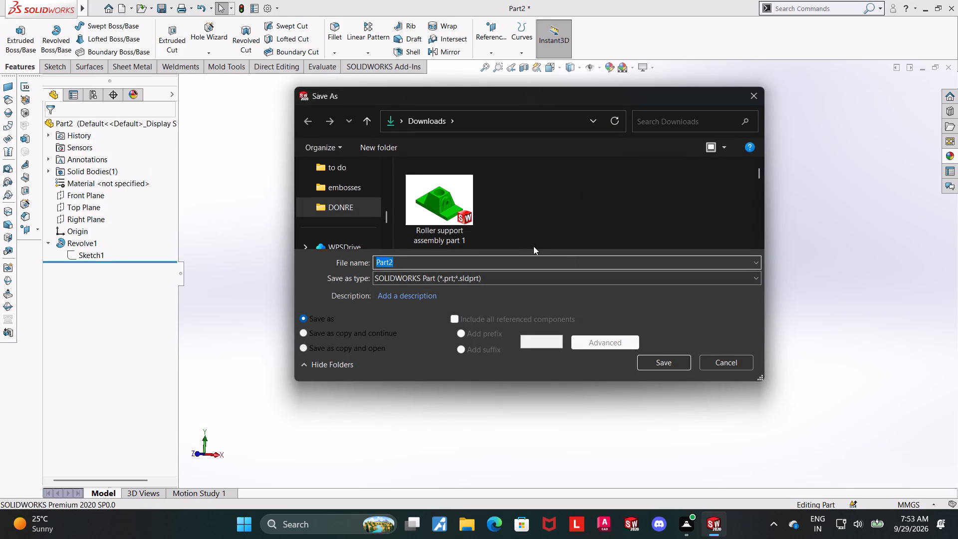
{"action": "key", "text": "r"}
{"action": "type", "text": "oller s"}
{"action": "type", "text": "upport assembly part 2"}
{"action": "key", "text": "space"}
{"action": "left_click", "coordinate": [664, 370]}
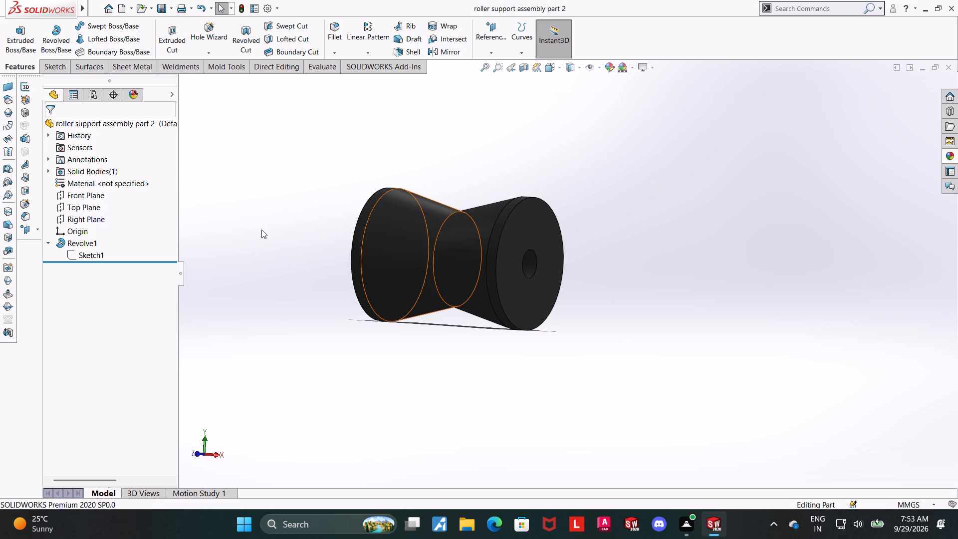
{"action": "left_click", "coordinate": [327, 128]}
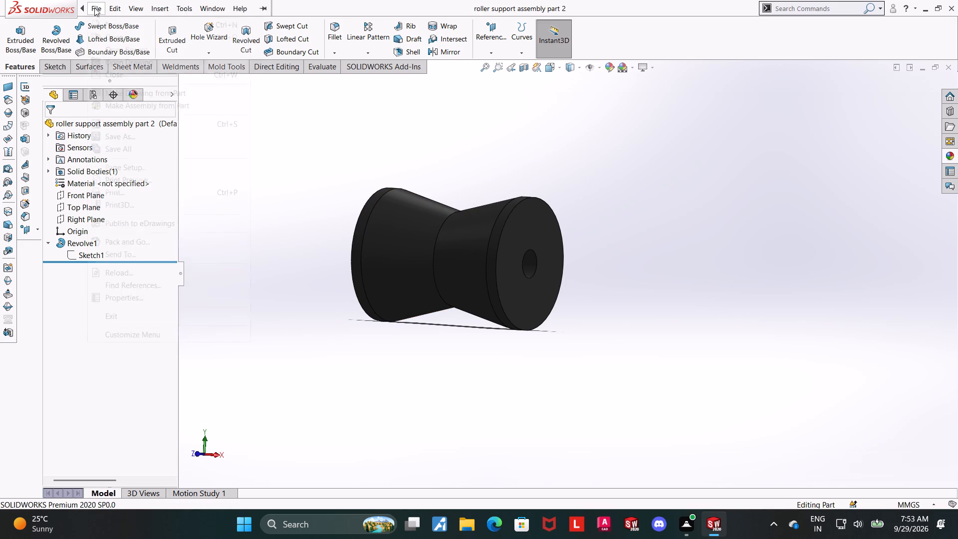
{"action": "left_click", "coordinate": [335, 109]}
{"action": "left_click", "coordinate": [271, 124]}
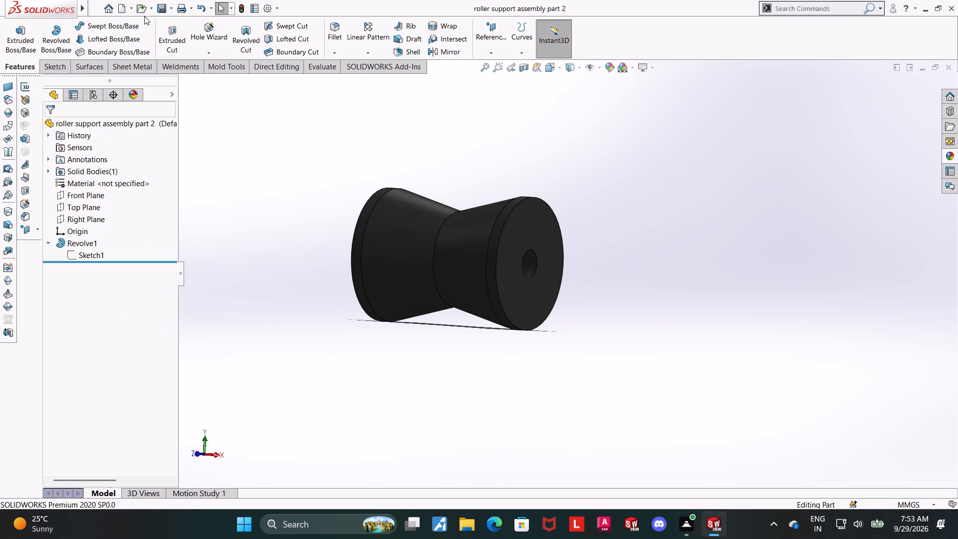
Create a new blank part document for the next component of the roller support assembly.
{"action": "left_click", "coordinate": [123, 10]}
{"action": "double_click", "coordinate": [252, 244]}
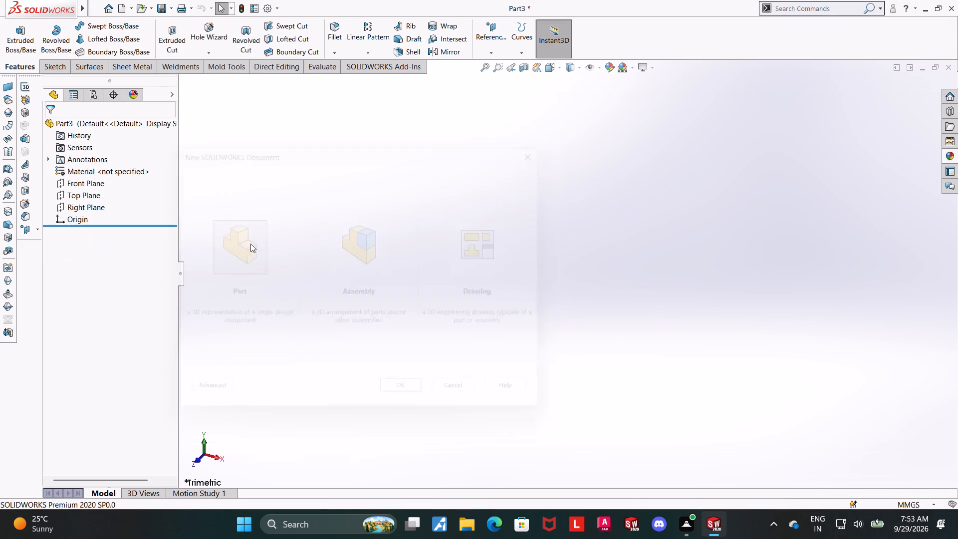
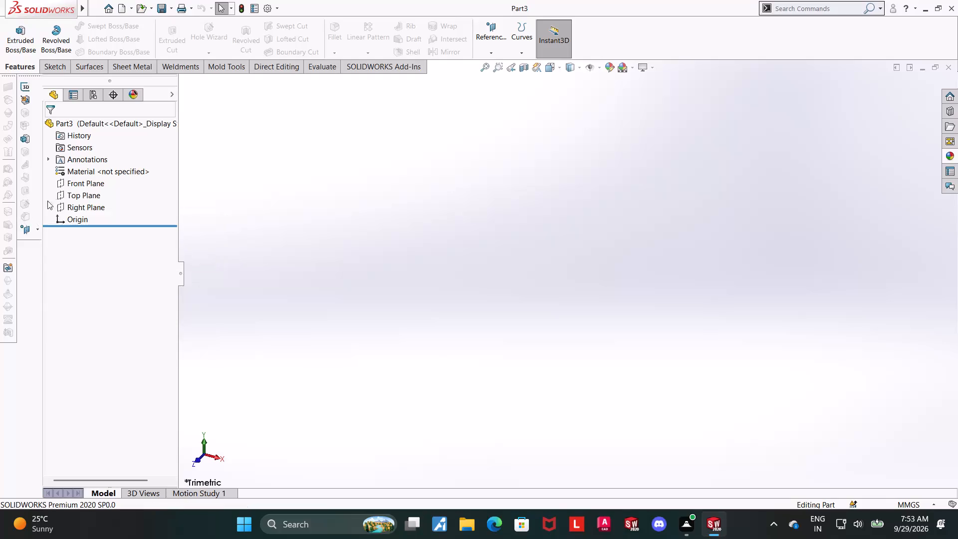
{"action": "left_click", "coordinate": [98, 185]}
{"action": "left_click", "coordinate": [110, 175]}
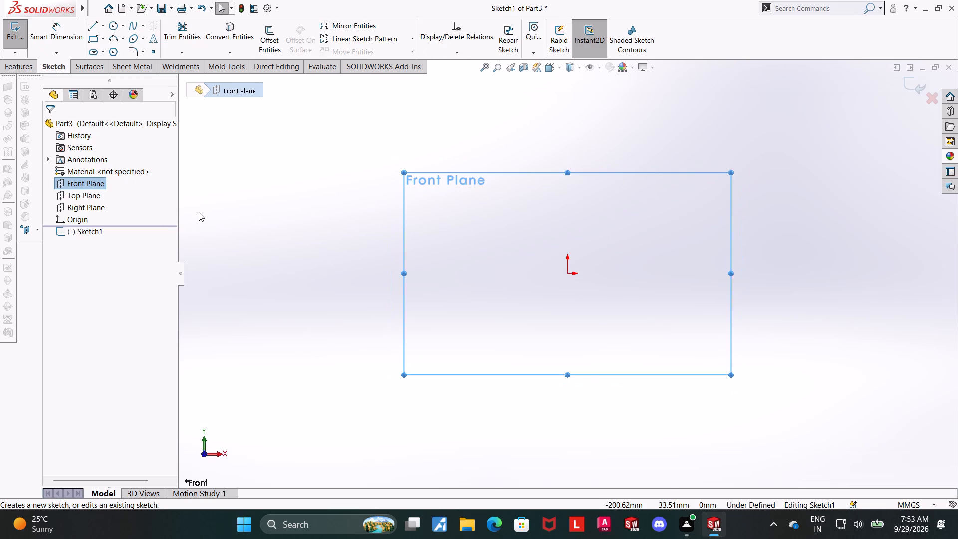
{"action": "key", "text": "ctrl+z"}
Sketch a circle about 94 mm in diameter on the Top Plane, centred on the origin.
{"action": "left_click", "coordinate": [98, 197]}
{"action": "left_click", "coordinate": [107, 183]}
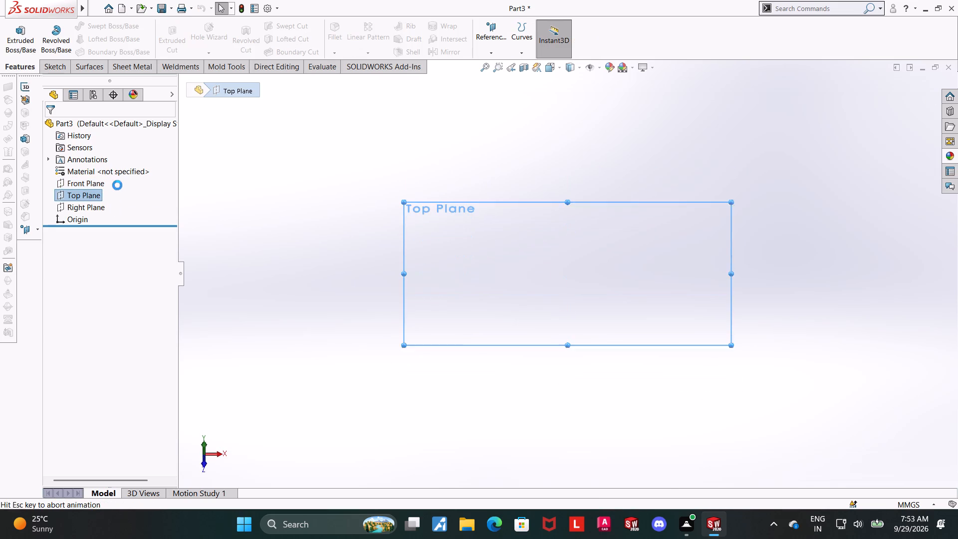
{"action": "left_click", "coordinate": [118, 21]}
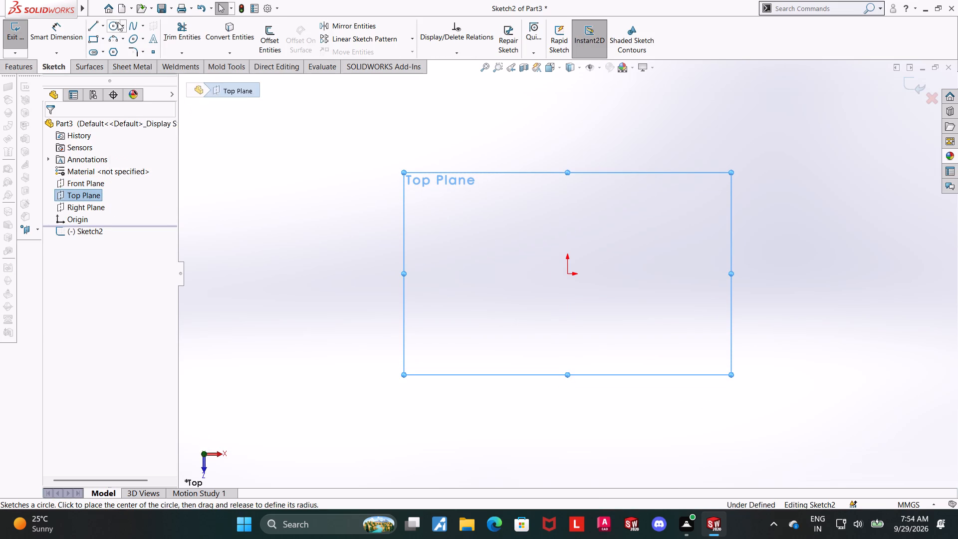
{"action": "left_click", "coordinate": [567, 273]}
{"action": "left_click", "coordinate": [649, 244]}
{"action": "key", "text": "Escape"}
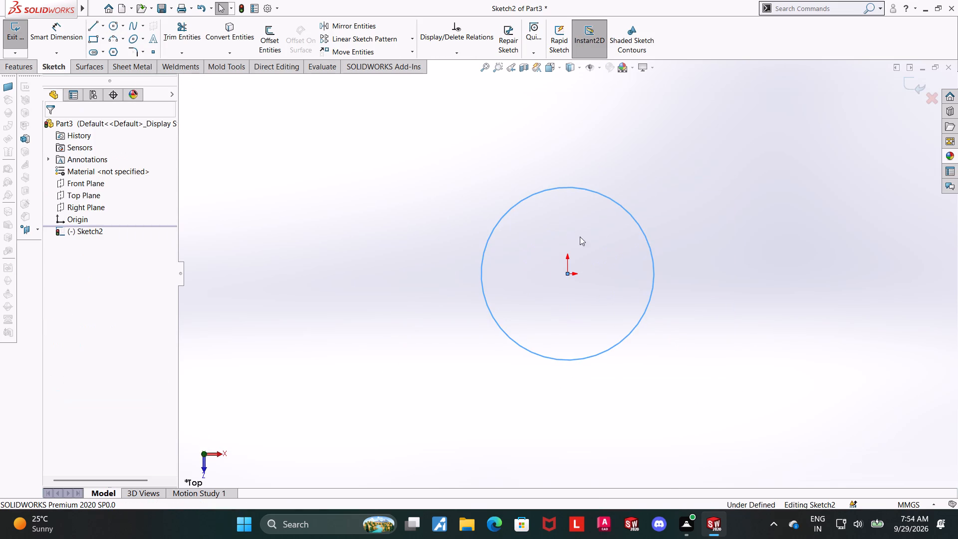
Dimension the circle's diameter to 36 mm.
{"action": "left_click_drag", "start_coordinate": [58, 34], "coordinate": [63, 34]}
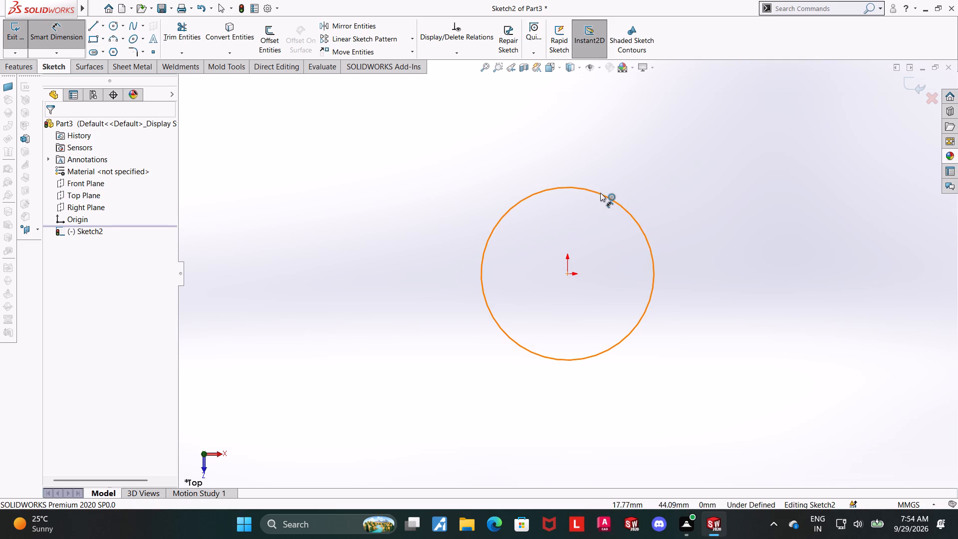
{"action": "left_click", "coordinate": [600, 193]}
{"action": "left_click", "coordinate": [603, 173]}
{"action": "type", "text": "36"}
{"action": "key", "text": "Return"}
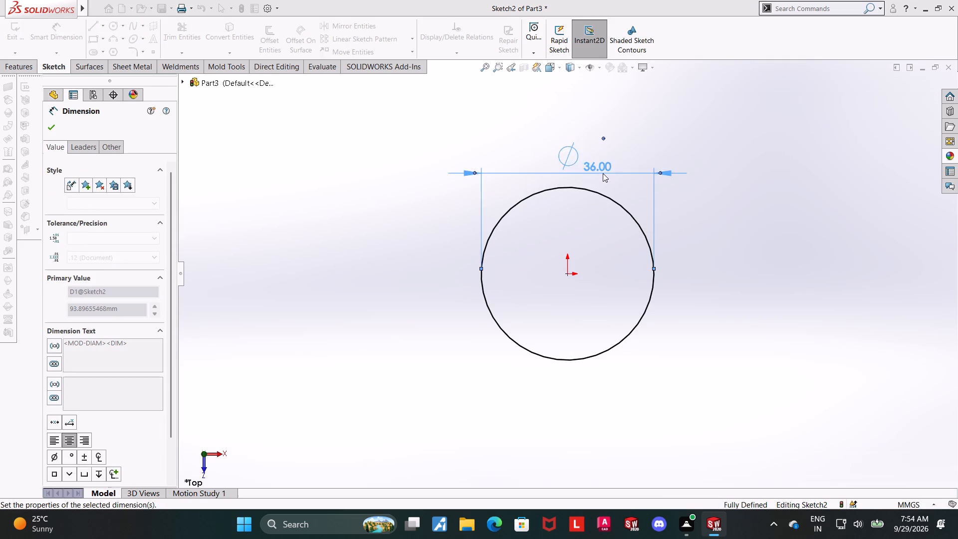
{"action": "key", "text": "Escape"}
Extrude the circle upward as a blind boss at the default 10 mm depth.
{"action": "left_click", "coordinate": [29, 34]}
{"action": "left_click", "coordinate": [20, 33]}
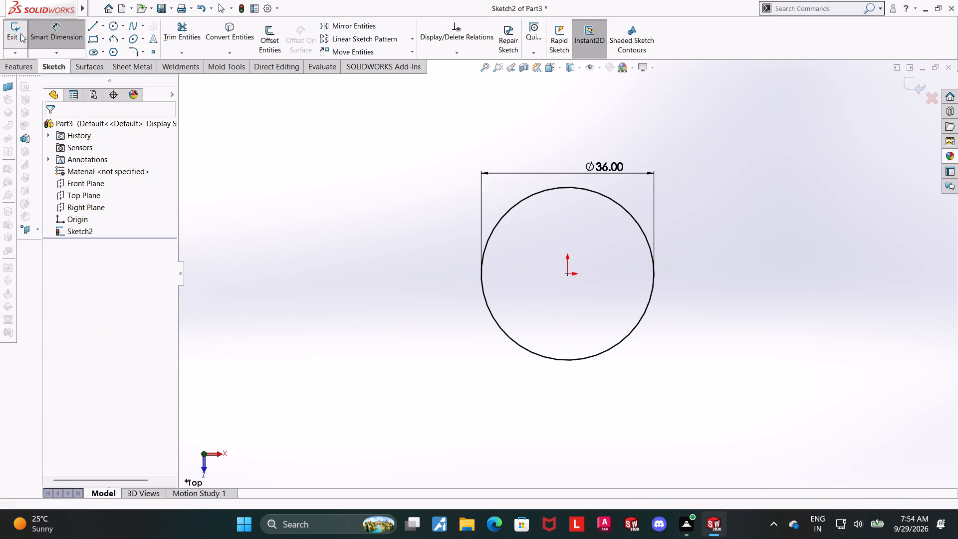
{"action": "left_click", "coordinate": [20, 33]}
{"action": "middle_click_drag", "start_coordinate": [405, 264], "coordinate": [387, 175]}
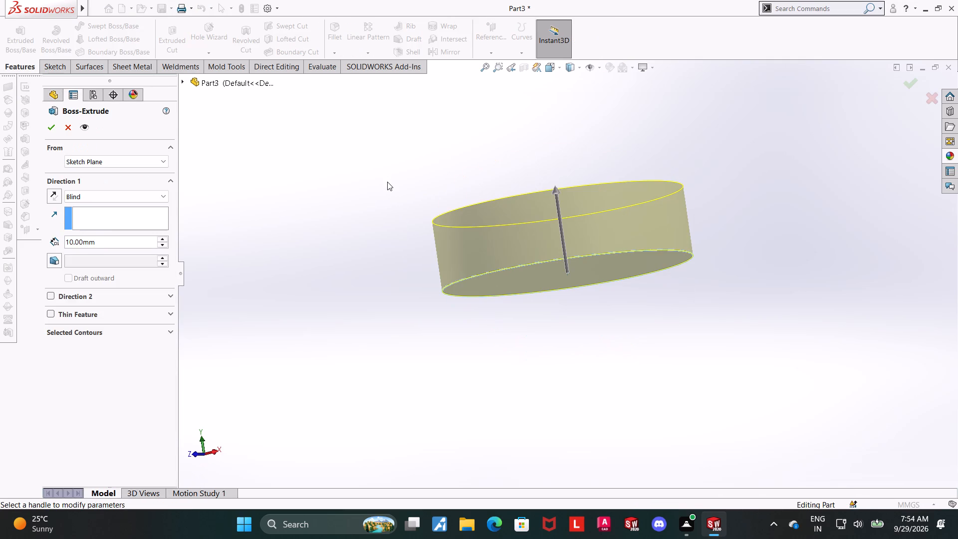
{"action": "type", "text": "44"}
{"action": "key", "text": "Return"}
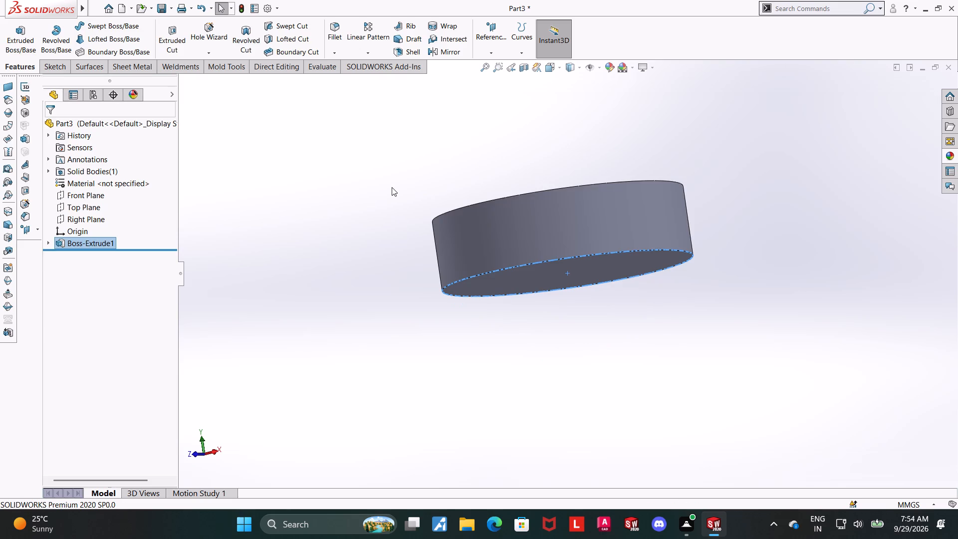
Inspect the extruded disc from several angles and check its sketch diameter and extrusion depth.
{"action": "middle_click_drag", "start_coordinate": [454, 210], "coordinate": [437, 276]}
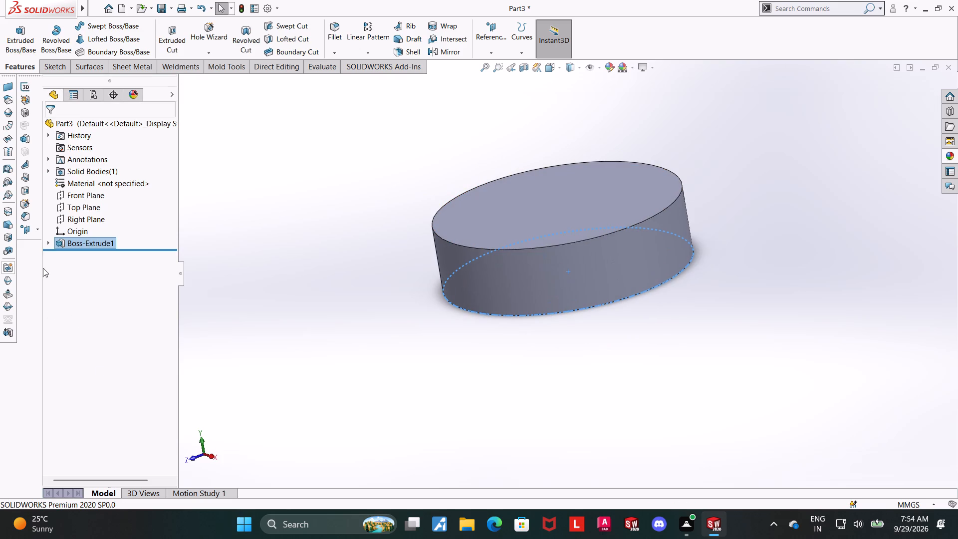
{"action": "middle_click", "coordinate": [370, 245]}
{"action": "left_click", "coordinate": [46, 243]}
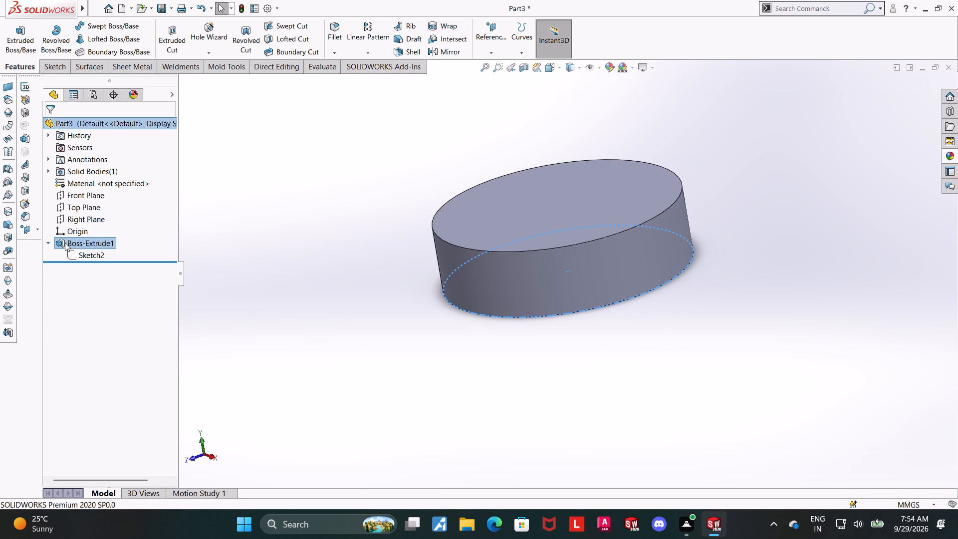
{"action": "left_click", "coordinate": [74, 254]}
{"action": "middle_click_drag", "start_coordinate": [263, 282], "coordinate": [284, 362]}
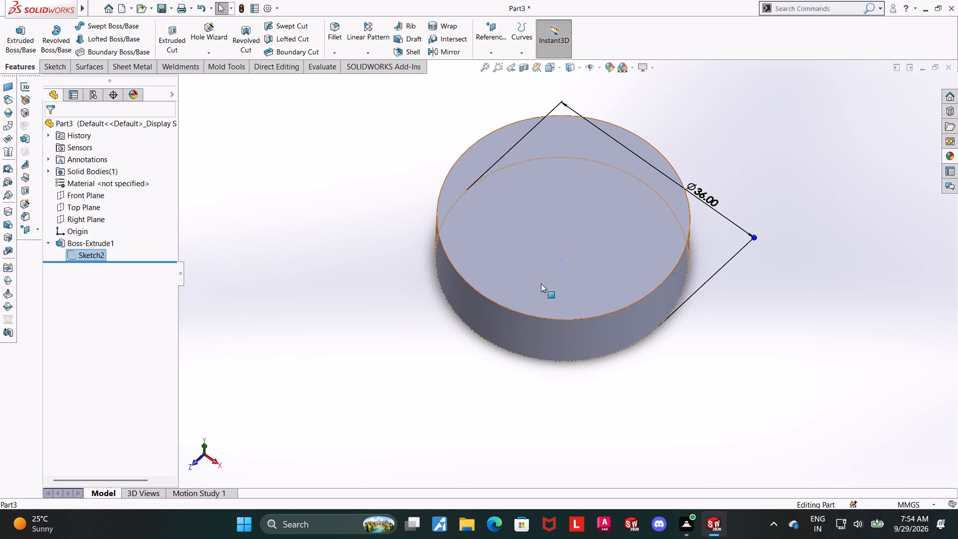
{"action": "scroll", "coordinate": [781, 252], "scroll_direction": "down", "scroll_amount": 1}
{"action": "scroll", "coordinate": [707, 252], "scroll_direction": "up", "scroll_amount": 3}
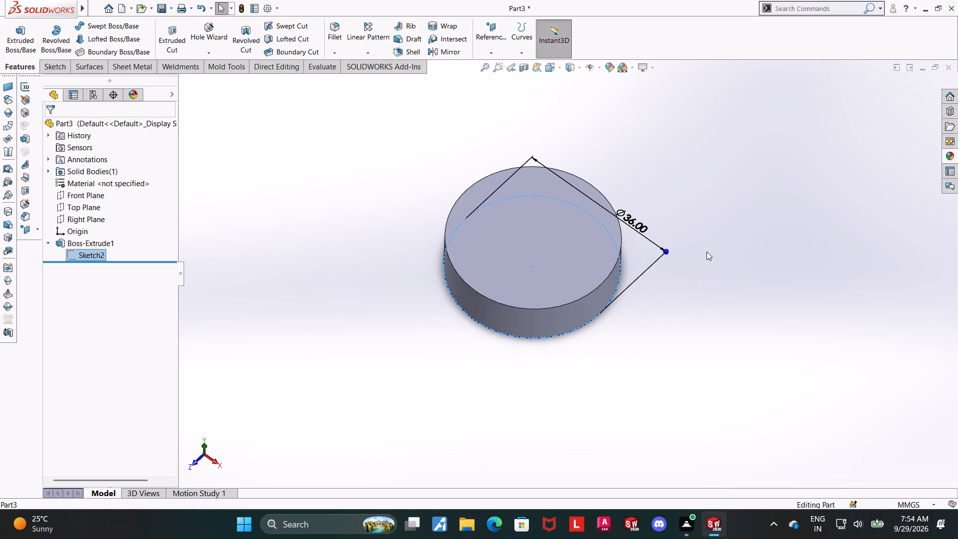
{"action": "left_click", "coordinate": [648, 203]}
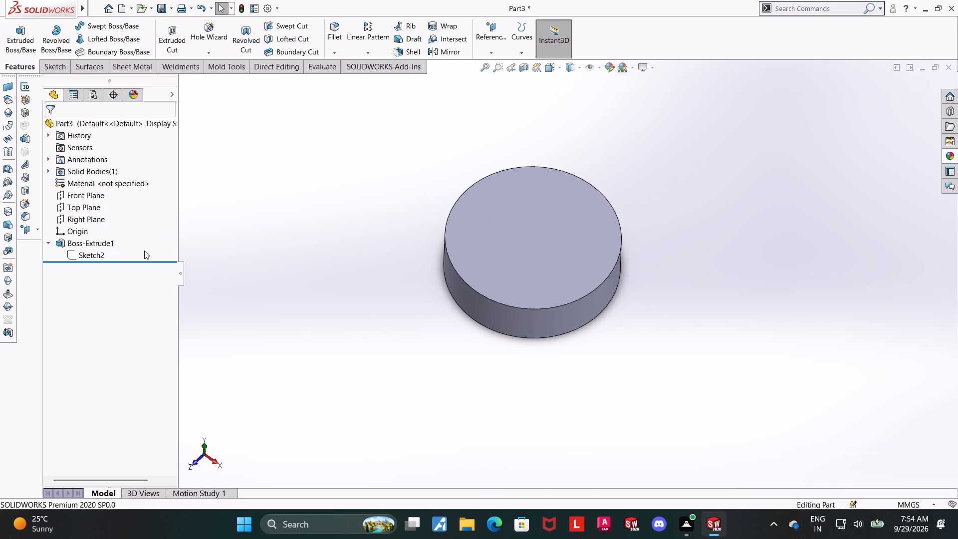
{"action": "left_click", "coordinate": [80, 251]}
{"action": "left_click", "coordinate": [63, 241]}
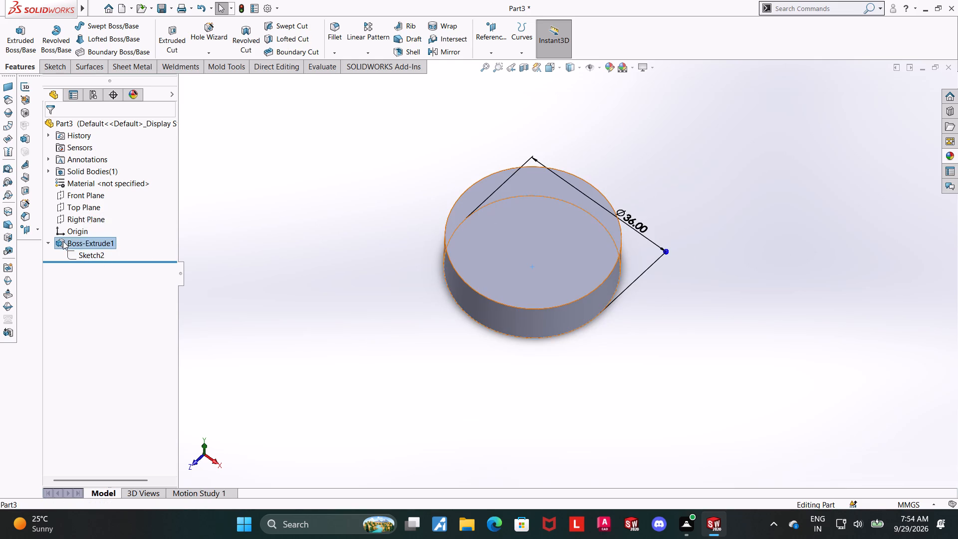
{"action": "middle_click_drag", "start_coordinate": [463, 329], "coordinate": [460, 229]}
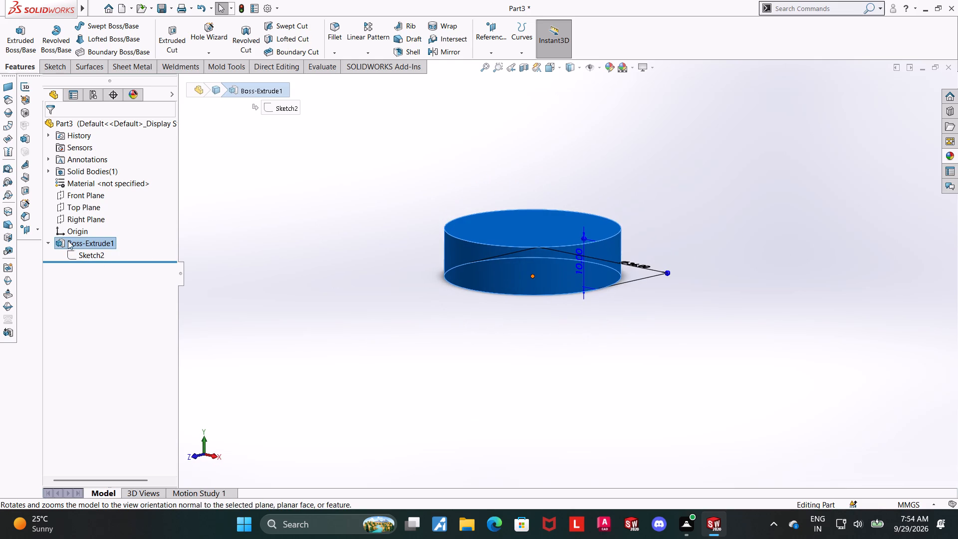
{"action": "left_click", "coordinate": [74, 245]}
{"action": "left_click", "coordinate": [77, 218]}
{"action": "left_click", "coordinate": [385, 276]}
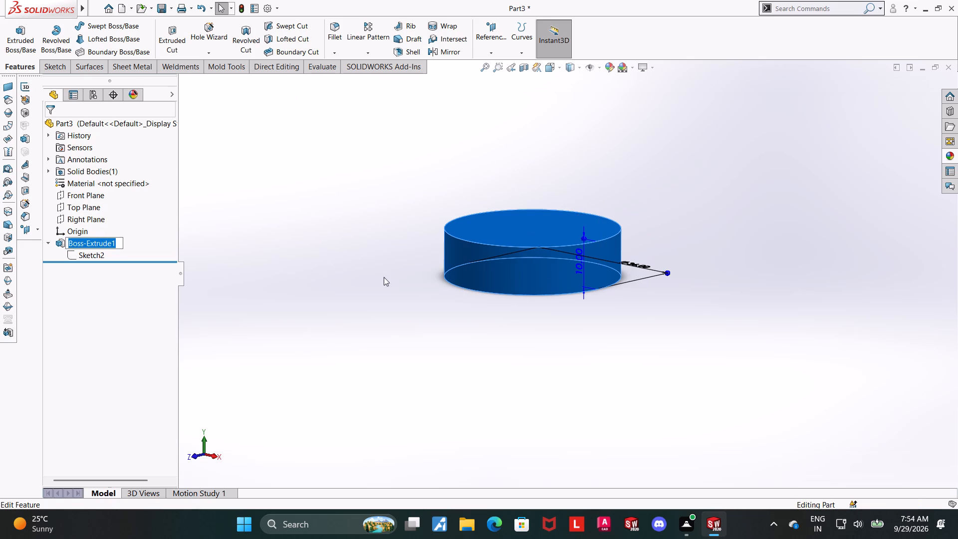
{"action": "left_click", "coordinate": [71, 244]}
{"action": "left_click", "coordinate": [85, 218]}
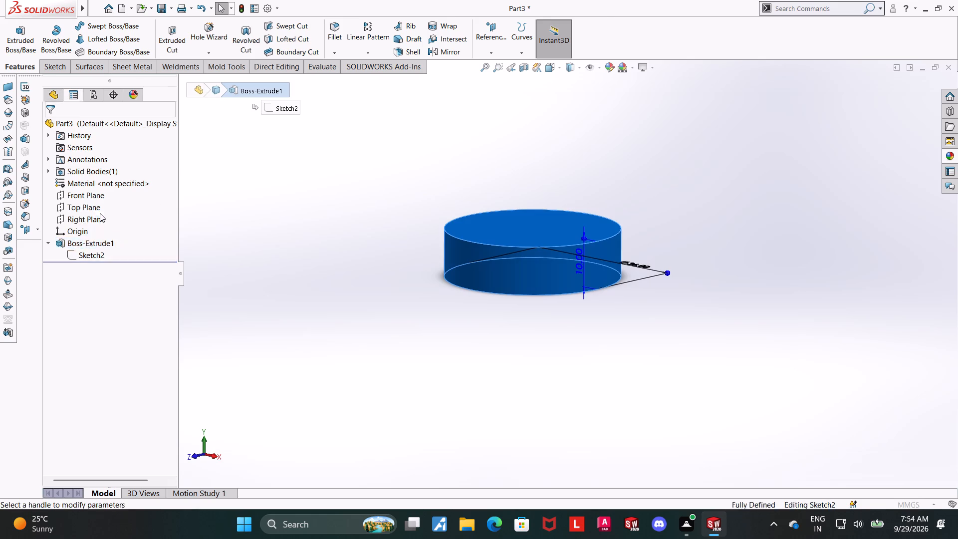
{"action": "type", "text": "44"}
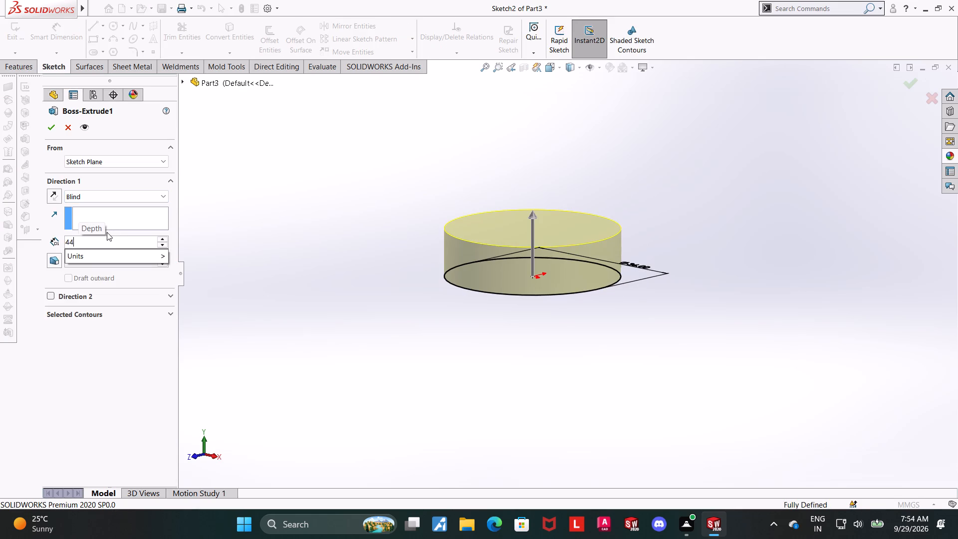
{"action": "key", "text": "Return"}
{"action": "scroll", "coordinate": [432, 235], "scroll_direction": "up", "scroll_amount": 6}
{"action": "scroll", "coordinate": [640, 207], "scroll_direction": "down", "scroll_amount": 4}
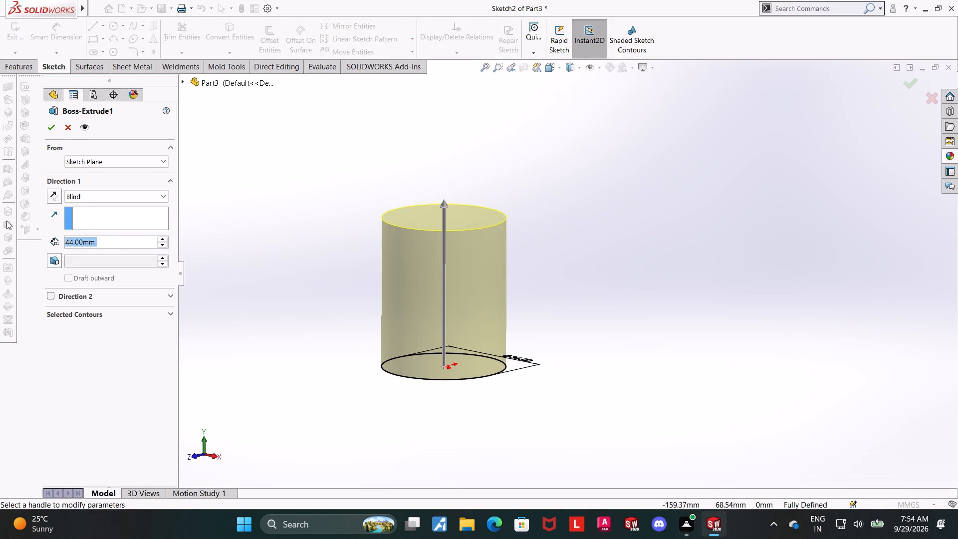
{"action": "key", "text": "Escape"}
Edit the boss extrusion and set its blind depth to 44 mm.
{"action": "left_click", "coordinate": [104, 238]}
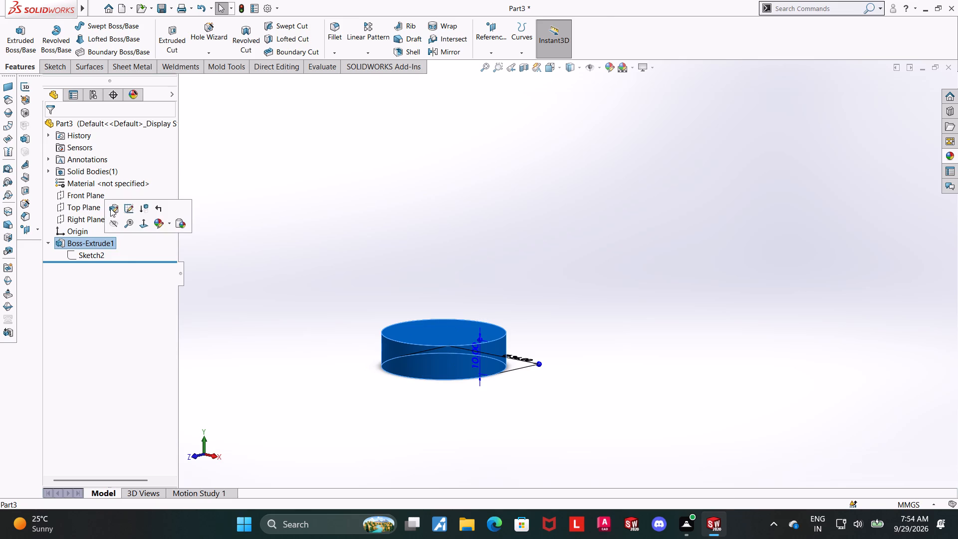
{"action": "left_click", "coordinate": [110, 208]}
{"action": "type", "text": "44"}
{"action": "key", "text": "Return"}
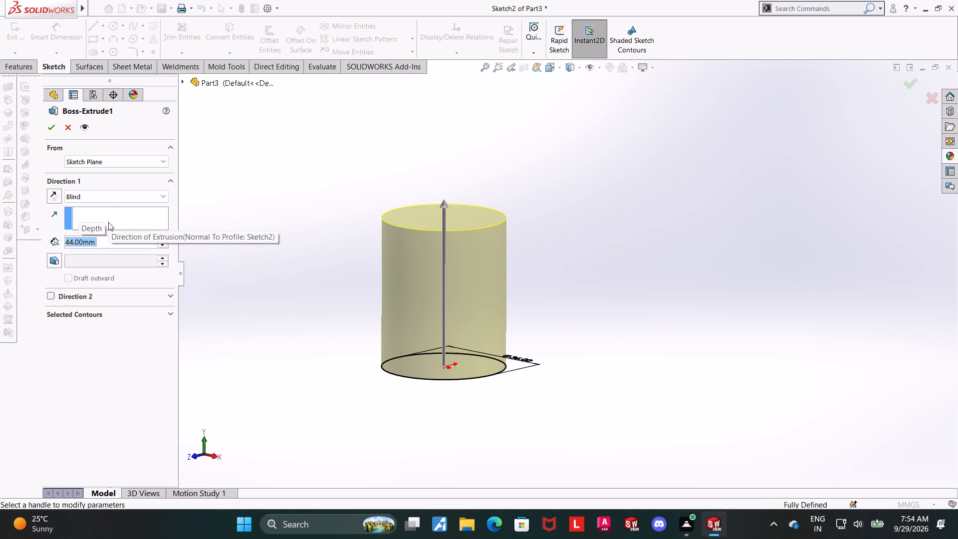
{"action": "left_click", "coordinate": [49, 129]}
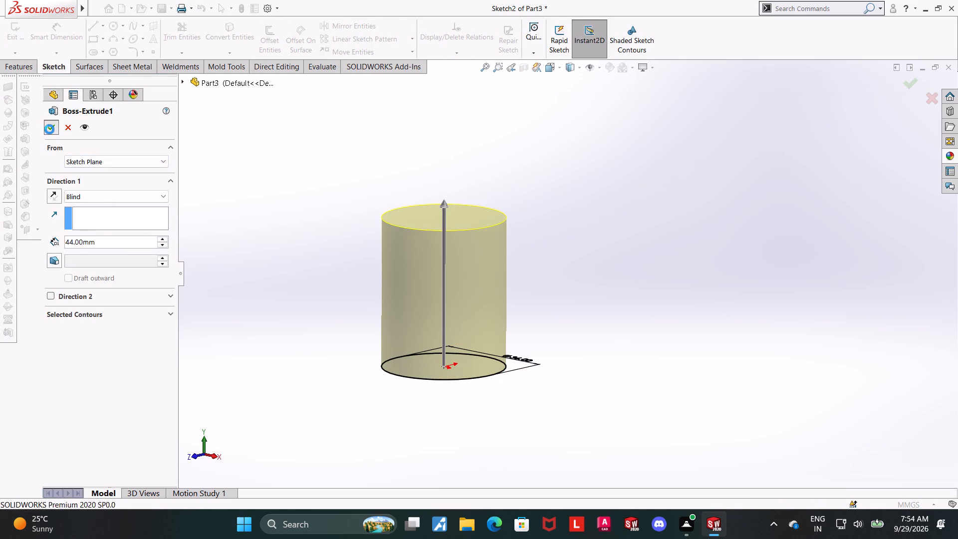
{"action": "left_click", "coordinate": [636, 250]}
Sketch a centre rectangle about 119 mm by 36 mm on the cylinder's top face, centred on the origin.
{"action": "scroll", "coordinate": [550, 252], "scroll_direction": "up", "scroll_amount": 4}
{"action": "scroll", "coordinate": [359, 326], "scroll_direction": "down", "scroll_amount": 2}
{"action": "scroll", "coordinate": [588, 207], "scroll_direction": "down", "scroll_amount": 2}
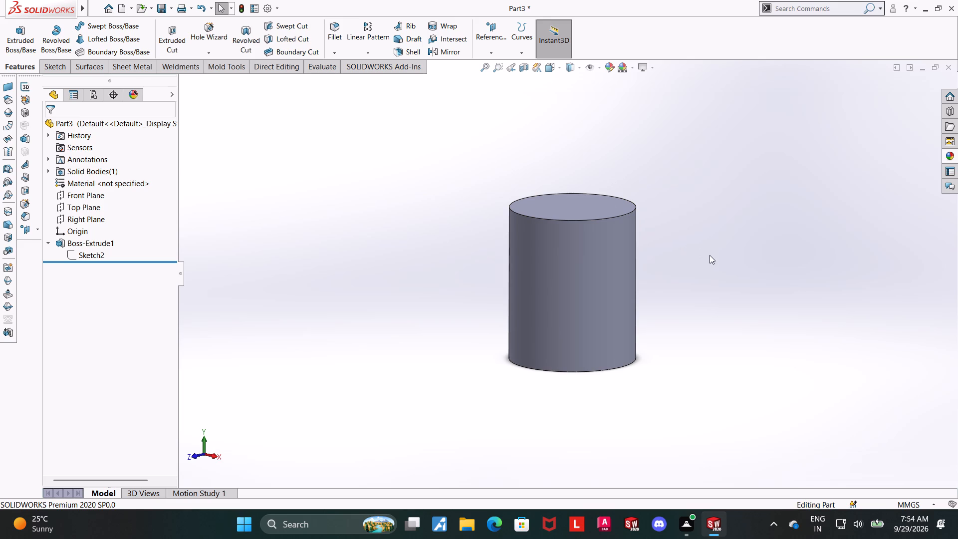
{"action": "middle_click_drag", "start_coordinate": [757, 171], "coordinate": [747, 224]}
{"action": "scroll", "coordinate": [722, 218], "scroll_direction": "up", "scroll_amount": 1}
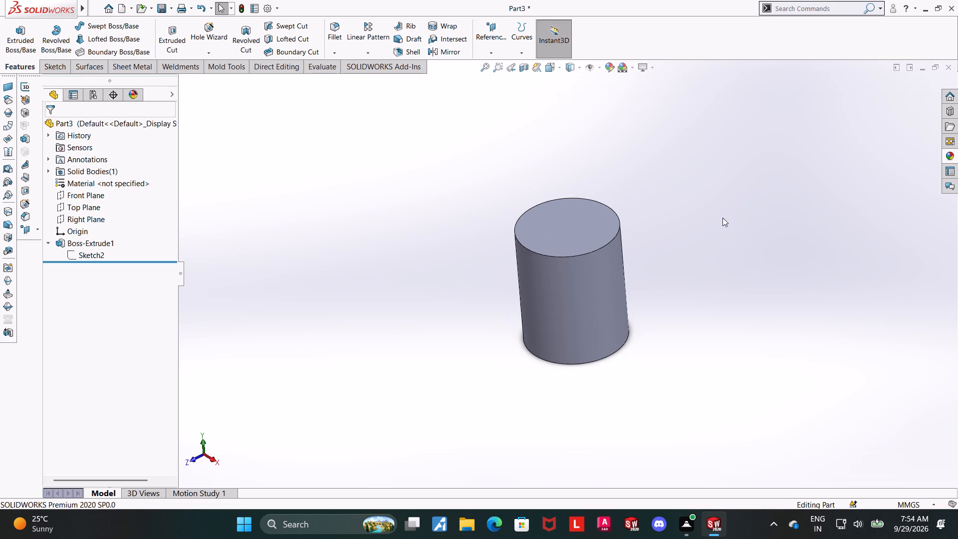
{"action": "left_click", "coordinate": [573, 231]}
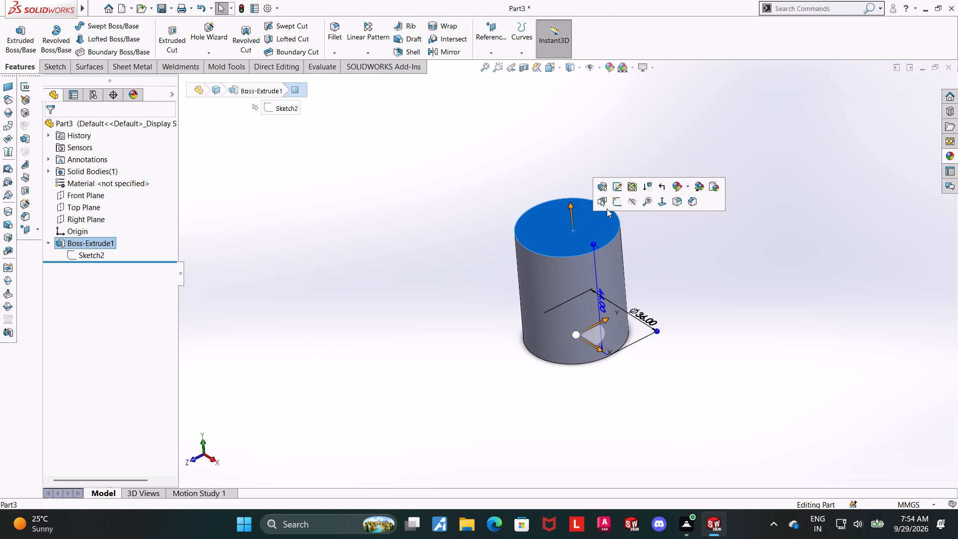
{"action": "left_click", "coordinate": [612, 202]}
{"action": "left_click", "coordinate": [76, 269]}
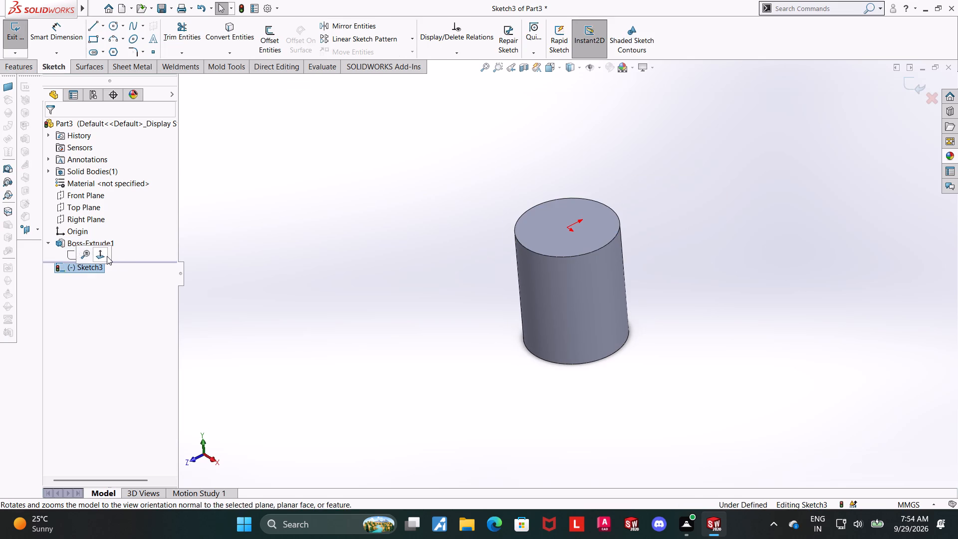
{"action": "left_click", "coordinate": [107, 256]}
{"action": "left_click", "coordinate": [104, 38]}
{"action": "left_click", "coordinate": [106, 64]}
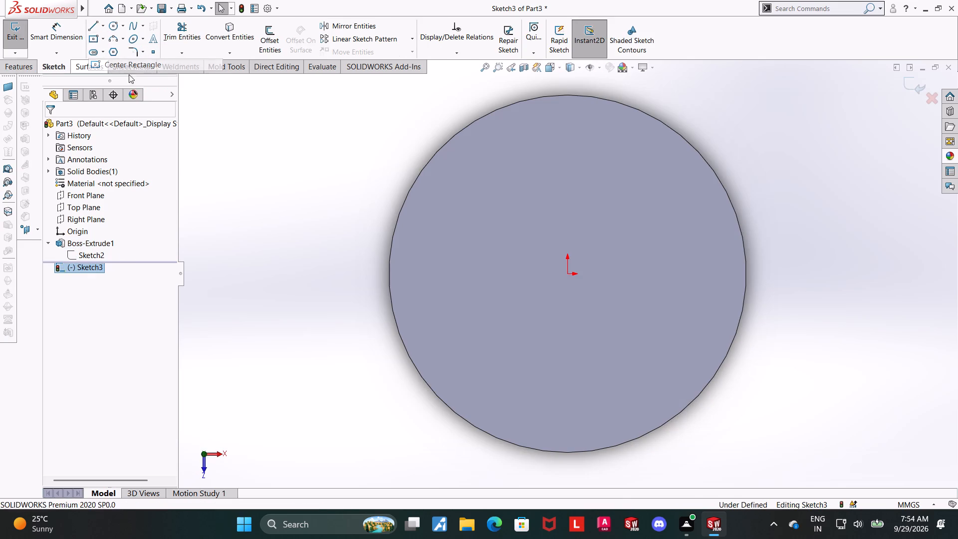
{"action": "scroll", "coordinate": [216, 125], "scroll_direction": "up", "scroll_amount": 4}
{"action": "left_click", "coordinate": [568, 276]}
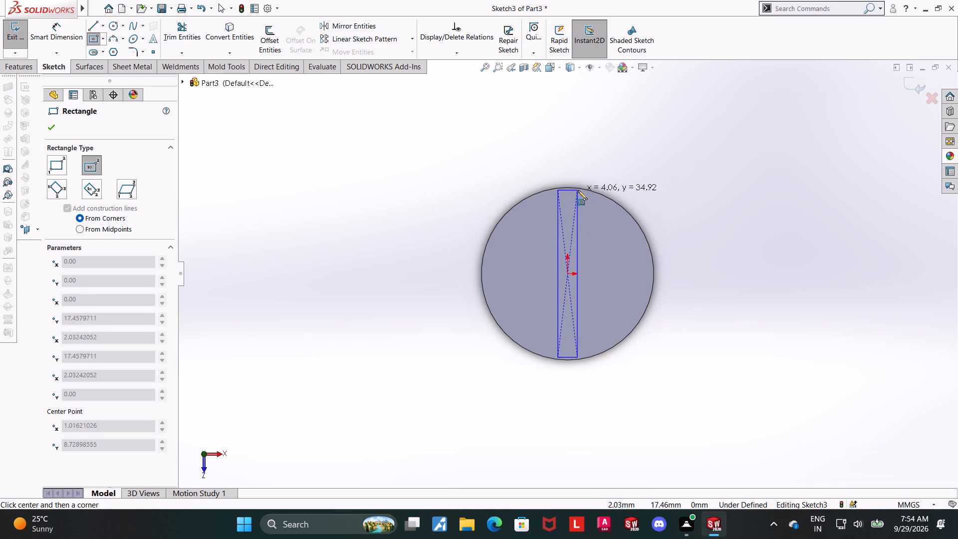
{"action": "left_click", "coordinate": [851, 187]}
{"action": "key", "text": "Escape"}
Dimension the rectangle to 36 mm along its short side and 88 mm along its long side.
{"action": "left_click", "coordinate": [49, 29]}
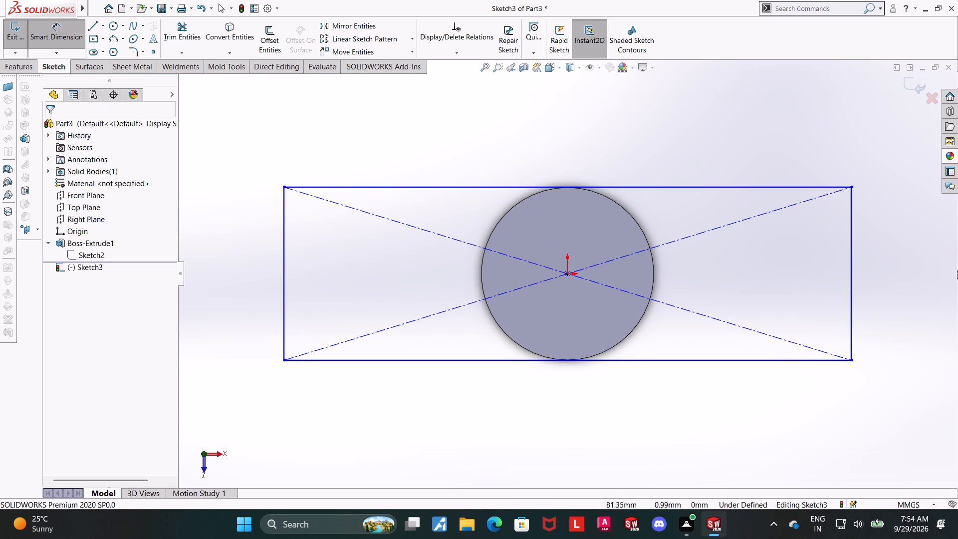
{"action": "left_click", "coordinate": [853, 273]}
{"action": "left_click", "coordinate": [869, 271]}
{"action": "type", "text": "36"}
{"action": "key", "text": "Return"}
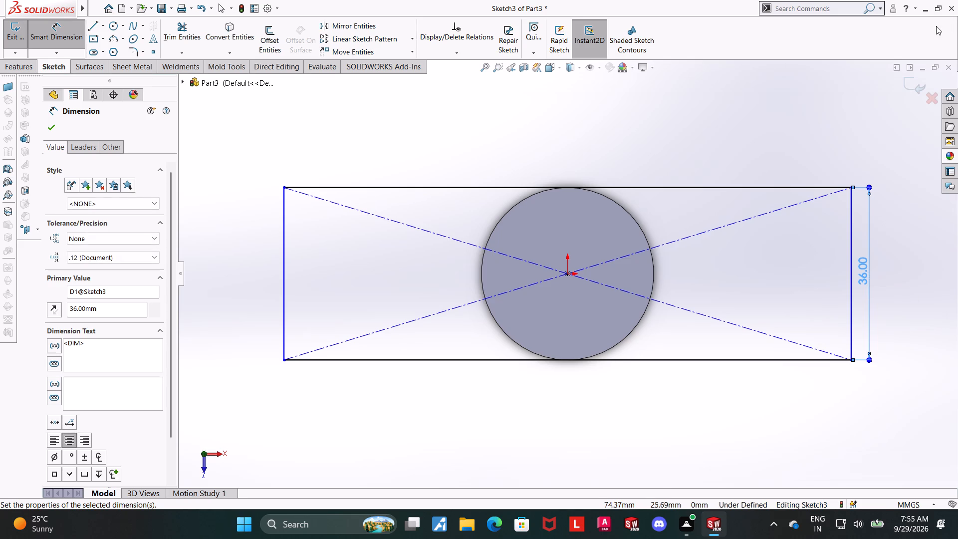
{"action": "key", "text": "Escape"}
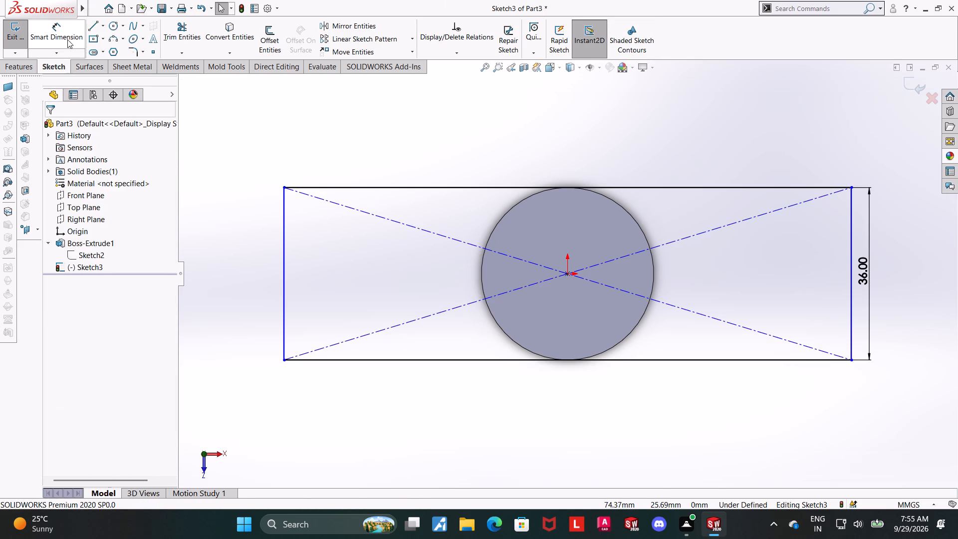
{"action": "left_click", "coordinate": [67, 32]}
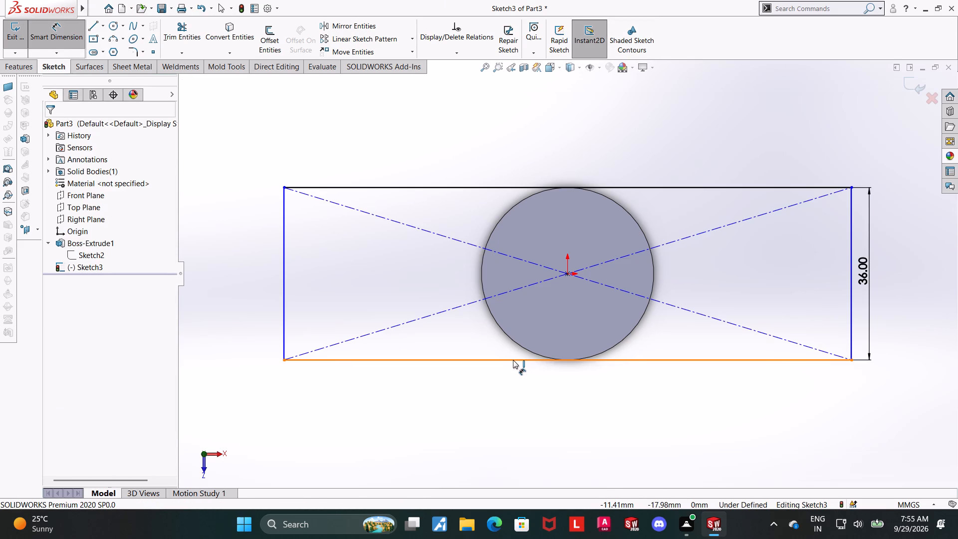
{"action": "left_click", "coordinate": [513, 360]}
{"action": "left_click", "coordinate": [515, 392]}
{"action": "type", "text": "88"}
{"action": "key", "text": "Return"}
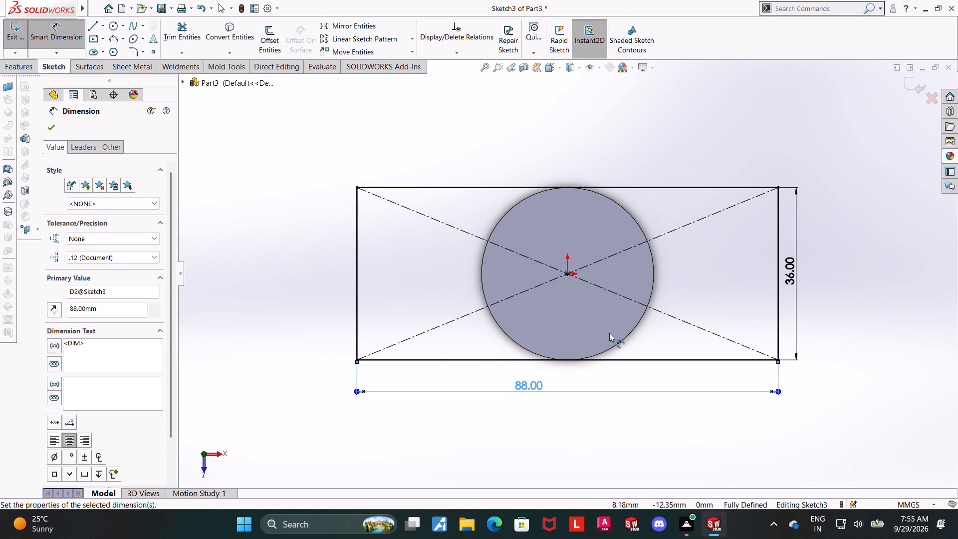
{"action": "scroll", "coordinate": [602, 336], "scroll_direction": "up", "scroll_amount": 3}
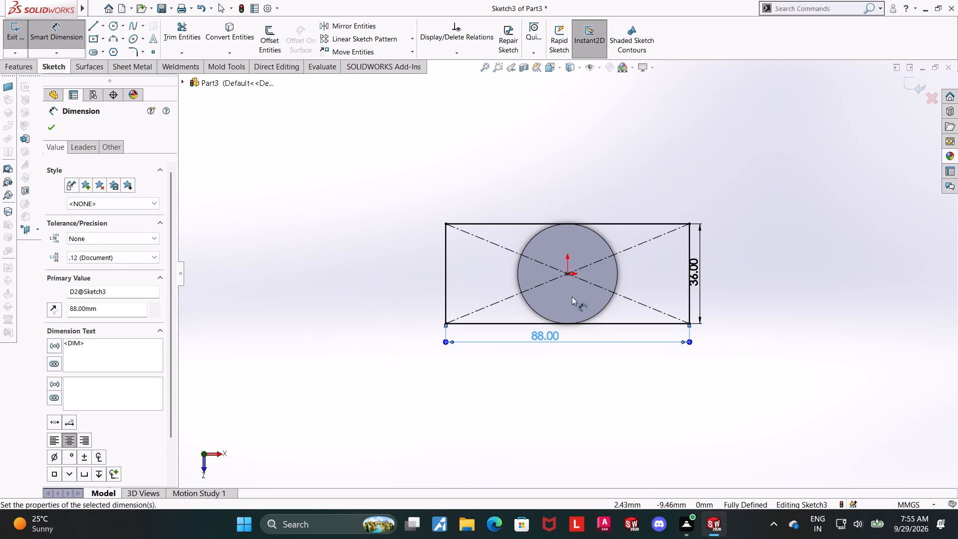
Extrude the 88 by 36 mm rectangle sketch 6 mm as a blind boss merged with the cylinder.
{"action": "left_click", "coordinate": [9, 31]}
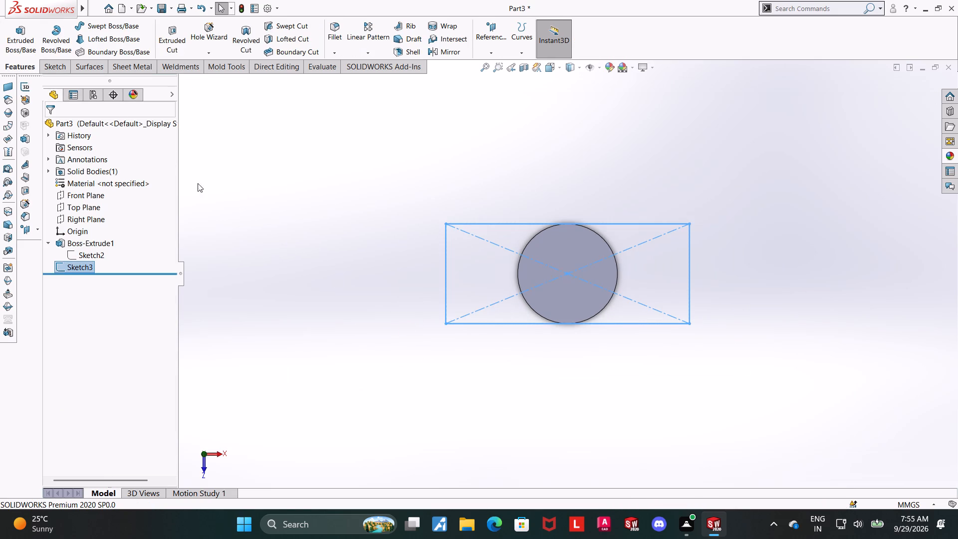
{"action": "left_click", "coordinate": [18, 36]}
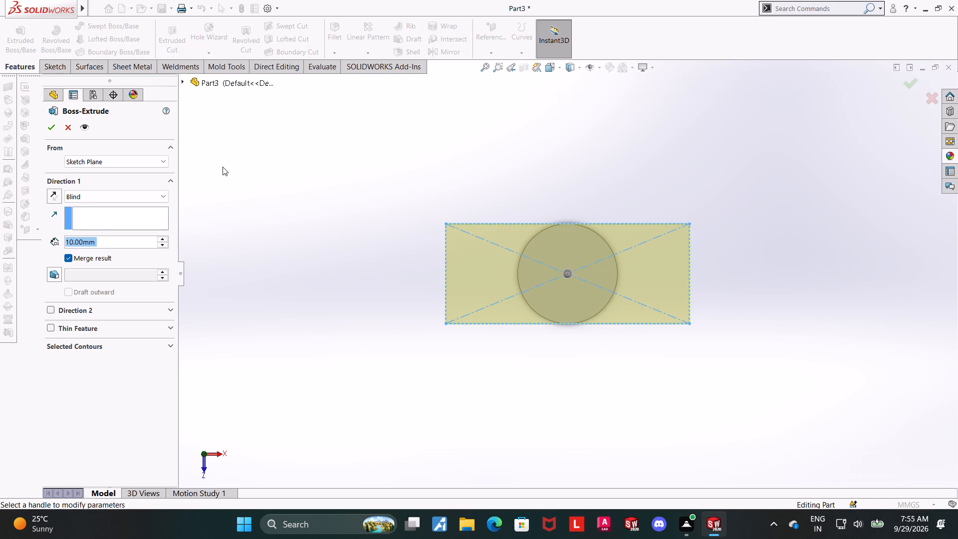
{"action": "key", "text": "6"}
{"action": "key", "text": "Return"}
{"action": "left_click", "coordinate": [49, 123]}
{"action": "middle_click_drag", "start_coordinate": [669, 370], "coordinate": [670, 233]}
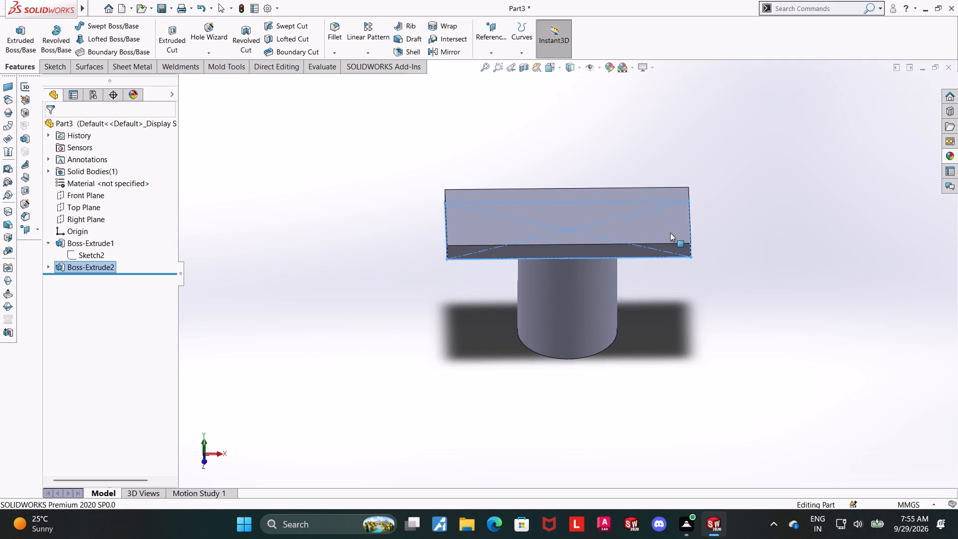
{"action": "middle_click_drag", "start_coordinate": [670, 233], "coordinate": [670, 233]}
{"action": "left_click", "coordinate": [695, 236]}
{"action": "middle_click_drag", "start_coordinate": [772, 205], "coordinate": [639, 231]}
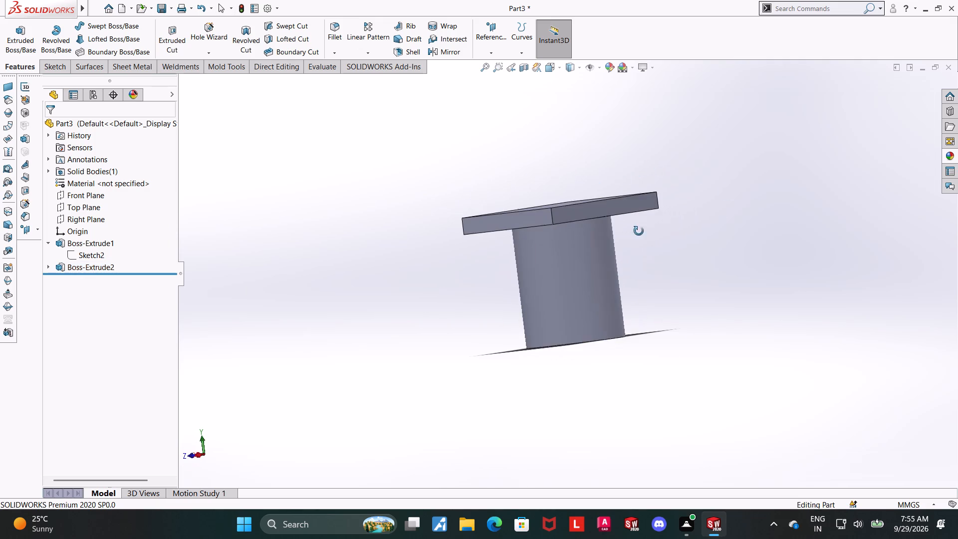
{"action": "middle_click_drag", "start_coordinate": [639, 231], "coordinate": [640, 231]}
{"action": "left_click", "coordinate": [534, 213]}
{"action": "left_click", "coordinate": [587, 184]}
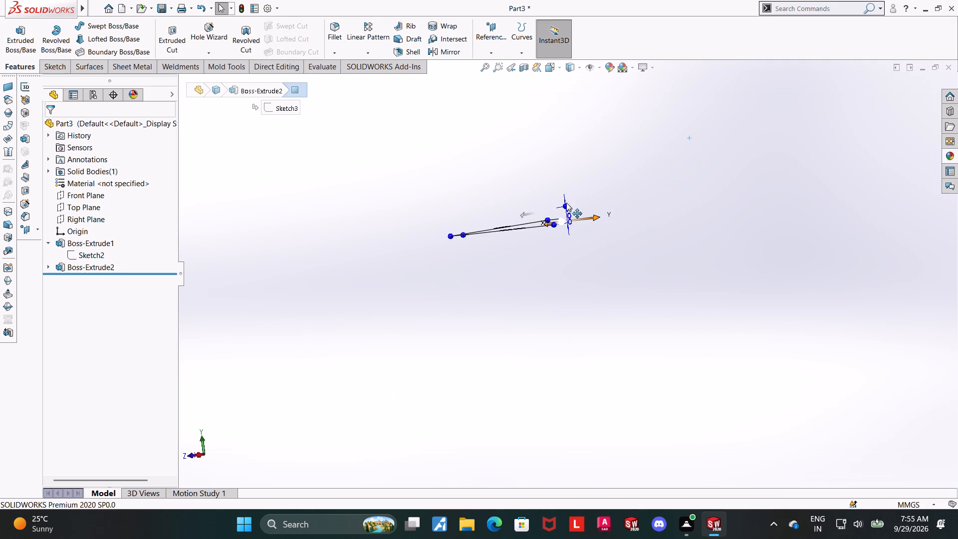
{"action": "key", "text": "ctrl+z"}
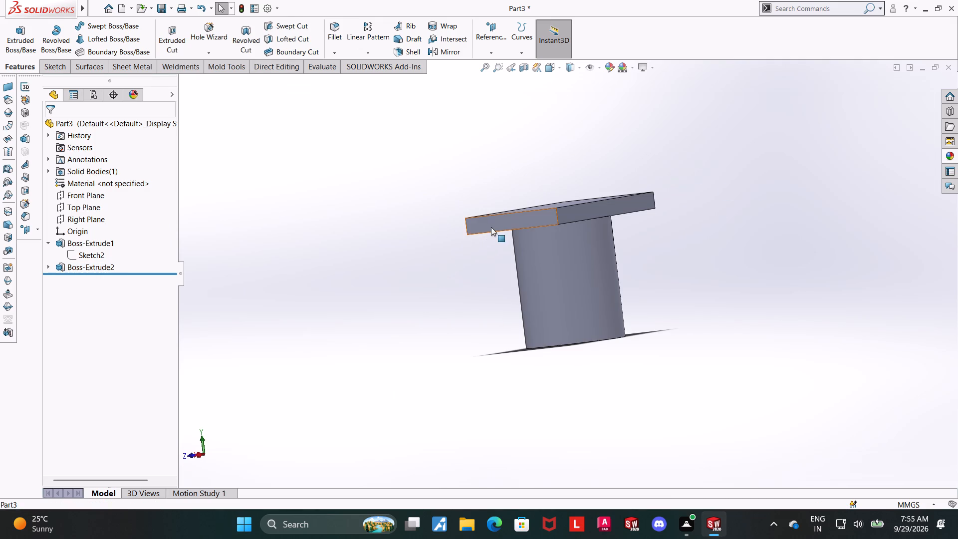
Sketch a corner rectangle about 36 mm by 55 mm on the plate's short end face, rising from the plate's top edge.
{"action": "left_click", "coordinate": [491, 227]}
{"action": "left_click", "coordinate": [532, 195]}
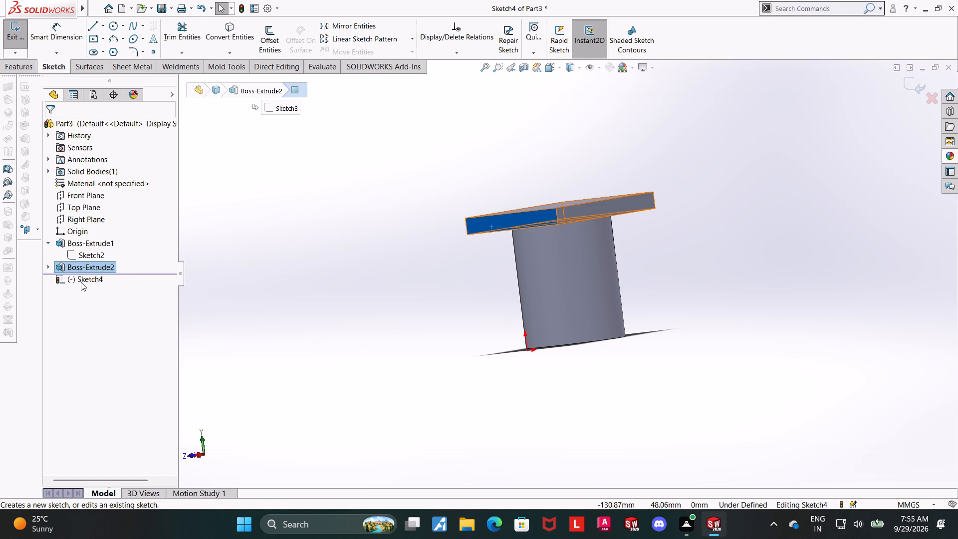
{"action": "left_click", "coordinate": [81, 282]}
{"action": "left_click", "coordinate": [108, 266]}
{"action": "scroll", "coordinate": [819, 225], "scroll_direction": "up", "scroll_amount": 8}
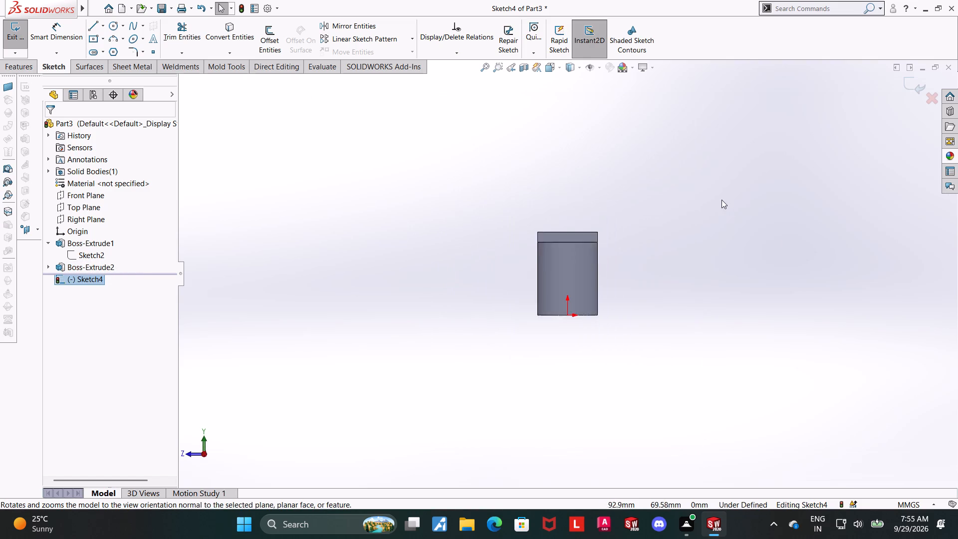
{"action": "scroll", "coordinate": [721, 200], "scroll_direction": "up", "scroll_amount": 3}
{"action": "scroll", "coordinate": [650, 205], "scroll_direction": "down", "scroll_amount": 3}
{"action": "scroll", "coordinate": [505, 285], "scroll_direction": "down", "scroll_amount": 3}
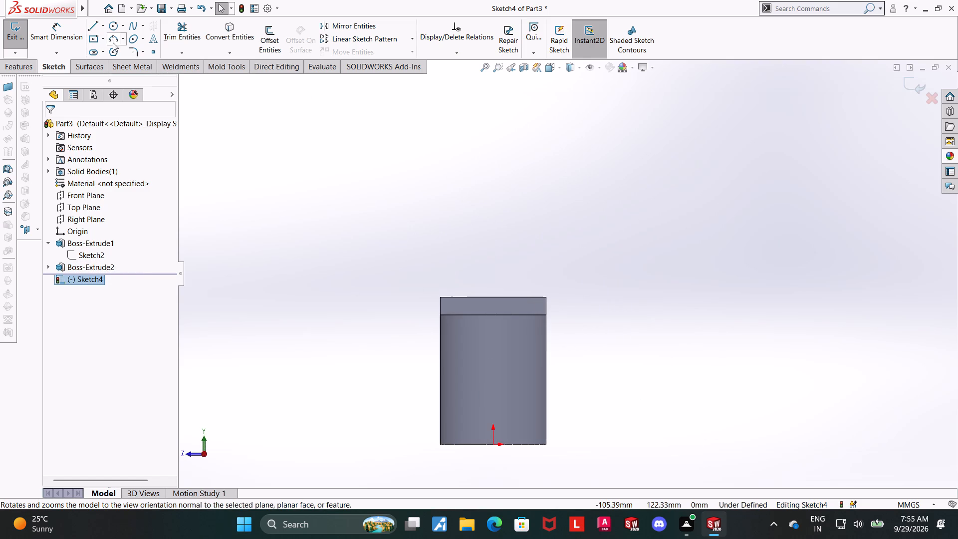
{"action": "left_click", "coordinate": [105, 37]}
{"action": "left_click", "coordinate": [108, 51]}
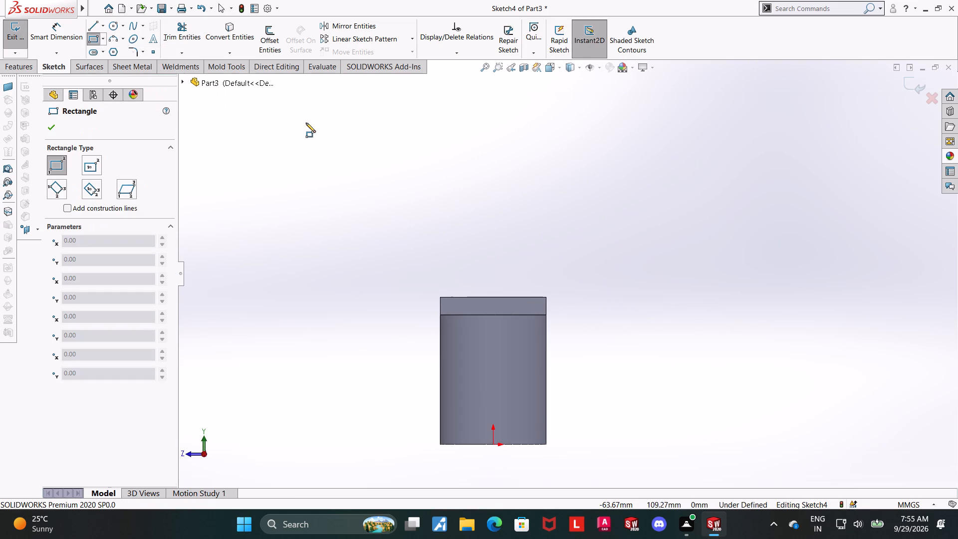
{"action": "left_click", "coordinate": [442, 297]}
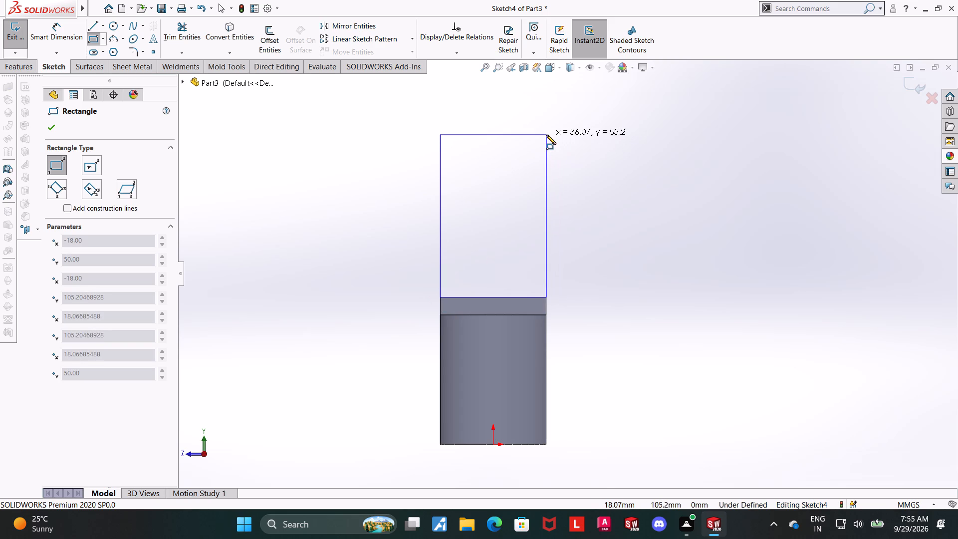
{"action": "left_click", "coordinate": [546, 135]}
{"action": "key", "text": "Escape"}
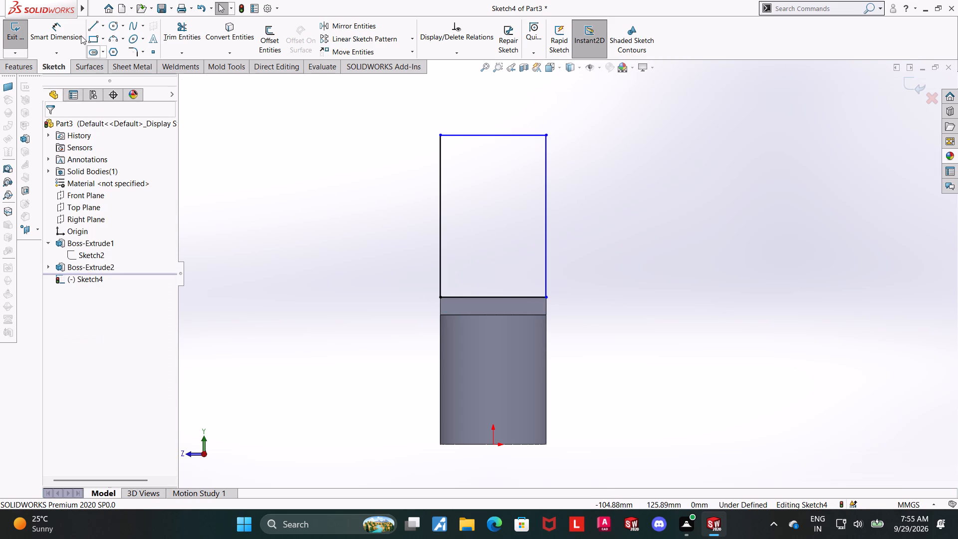
Dimension the rectangle's upper edge to 18 mm.
{"action": "left_click", "coordinate": [58, 29]}
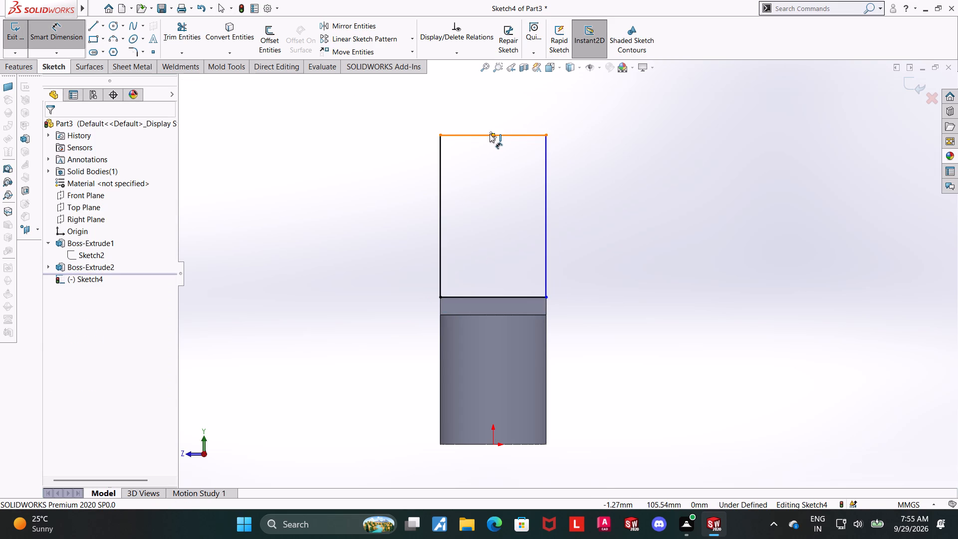
{"action": "left_click", "coordinate": [489, 134]}
{"action": "left_click", "coordinate": [495, 112]}
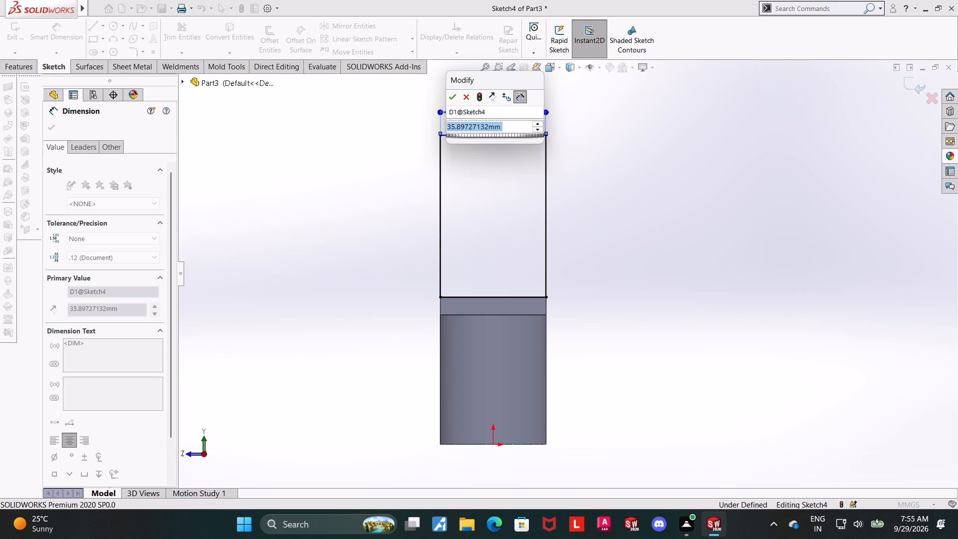
{"action": "key", "text": "3"}
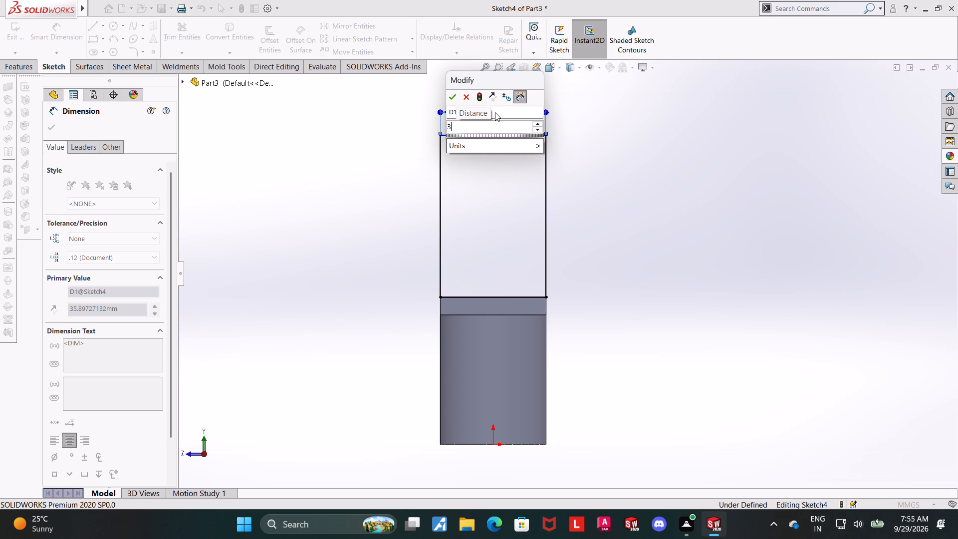
{"action": "key", "text": "BackSpace"}
{"action": "key", "text": "BackSpace"}
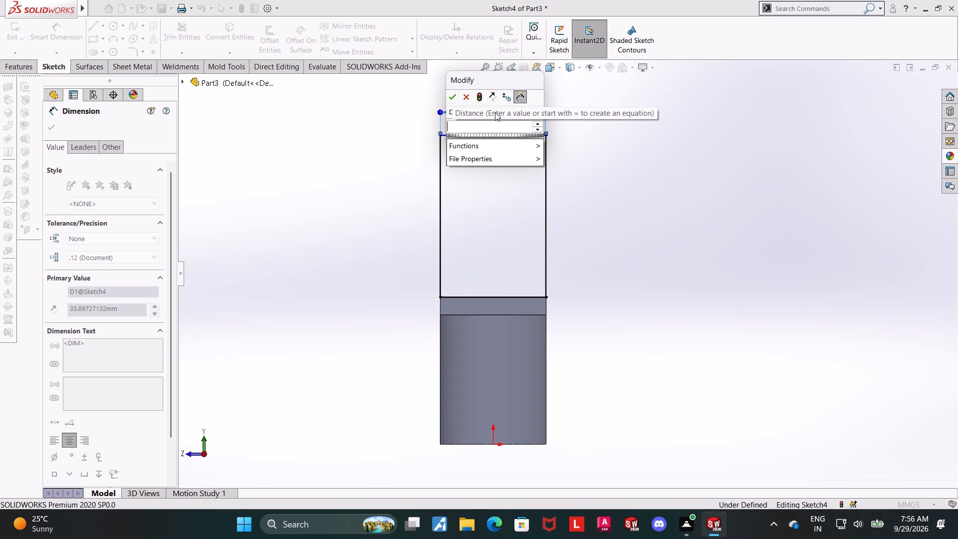
{"action": "key", "text": "1"}
{"action": "key", "text": "8"}
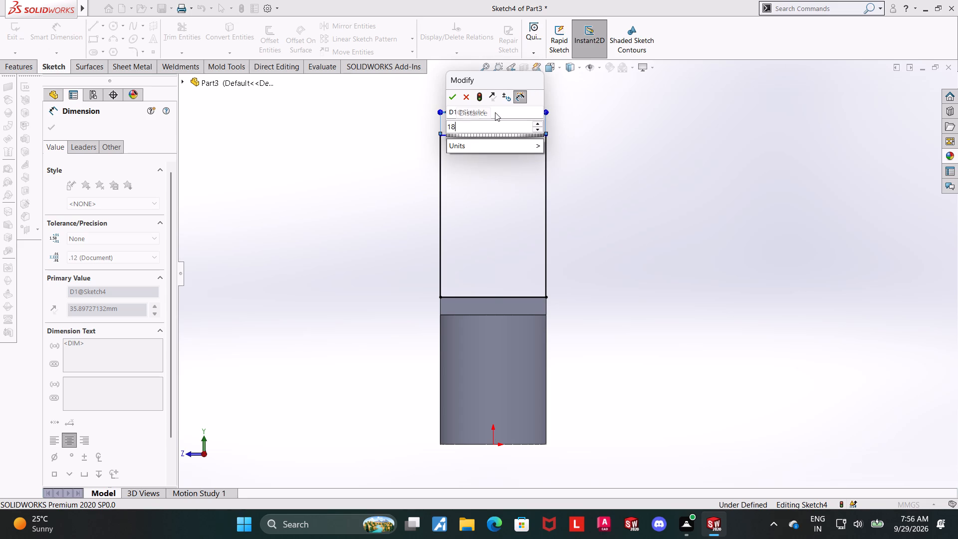
{"action": "key", "text": "Return"}
{"action": "key", "text": "Escape"}
Set the rectangle's width dimension to 36 mm.
{"action": "left_click", "coordinate": [476, 113]}
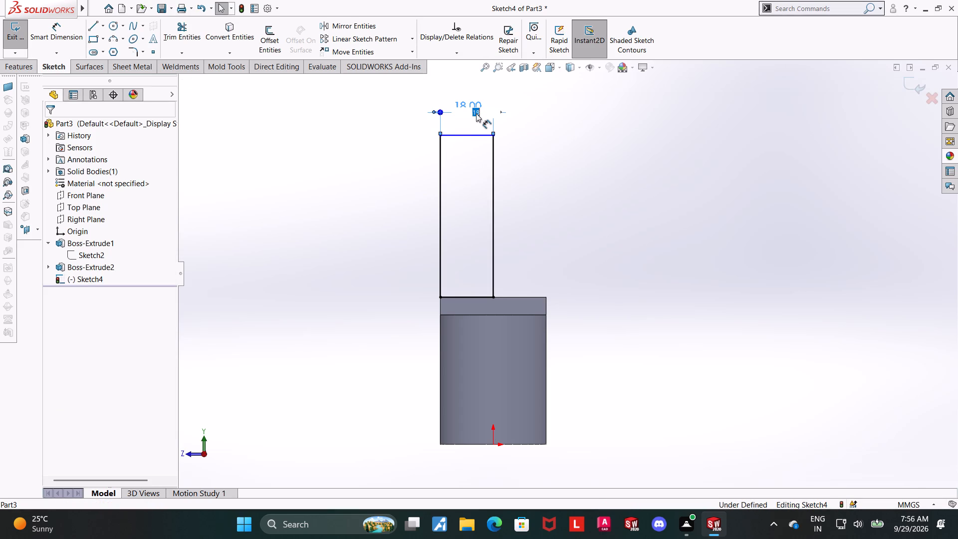
{"action": "type", "text": "36"}
{"action": "key", "text": "Return"}
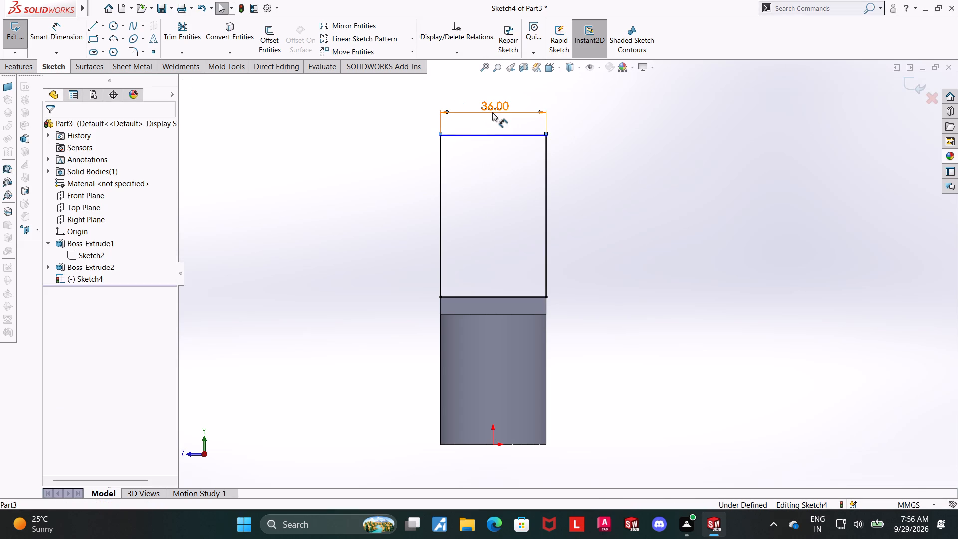
{"action": "key", "text": "Escape"}
{"action": "left_click", "coordinate": [659, 187]}
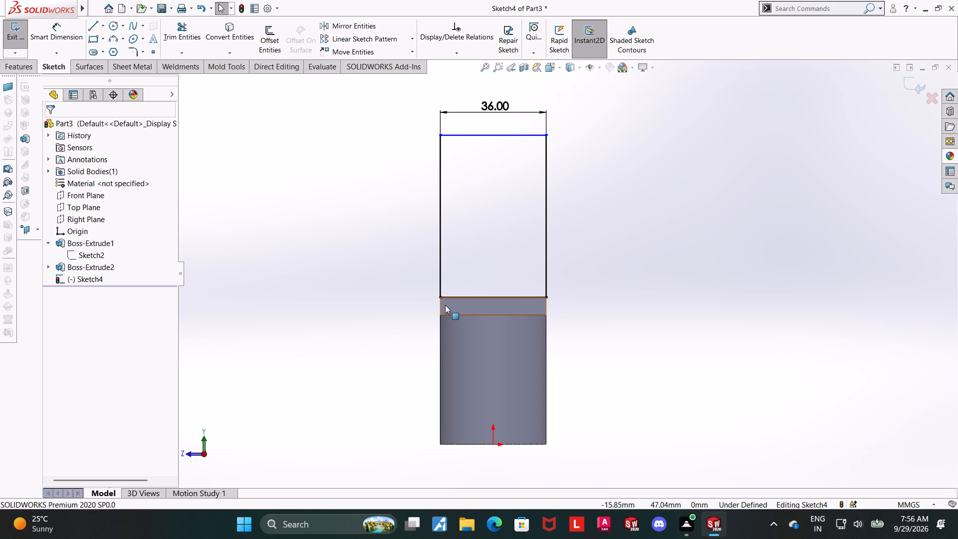
Make the rectangle's vertical side on the +Z side collinear with the plate's vertical end edge below it.
{"action": "left_click", "coordinate": [439, 303]}
{"action": "left_click", "coordinate": [441, 276], "text": "ctrl"}
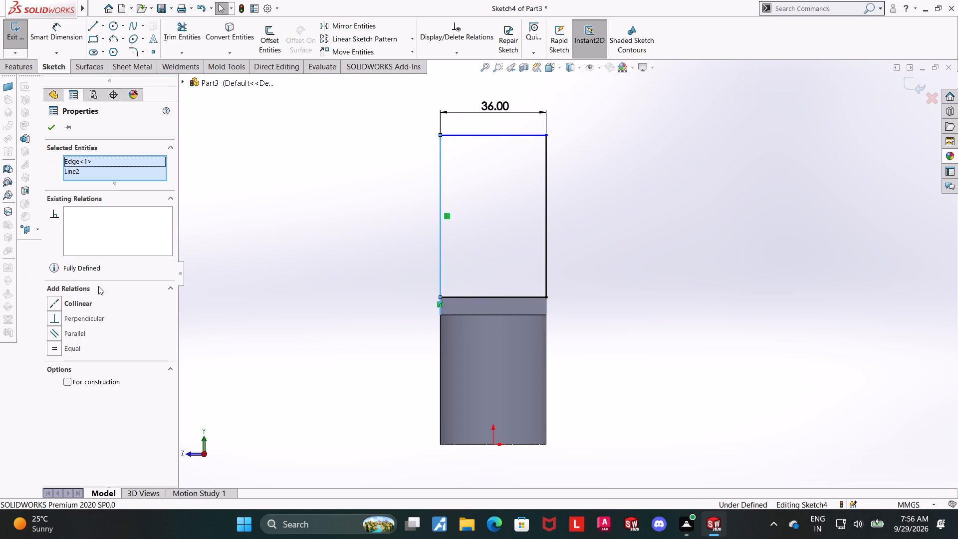
{"action": "left_click", "coordinate": [55, 307]}
{"action": "left_click", "coordinate": [668, 310]}
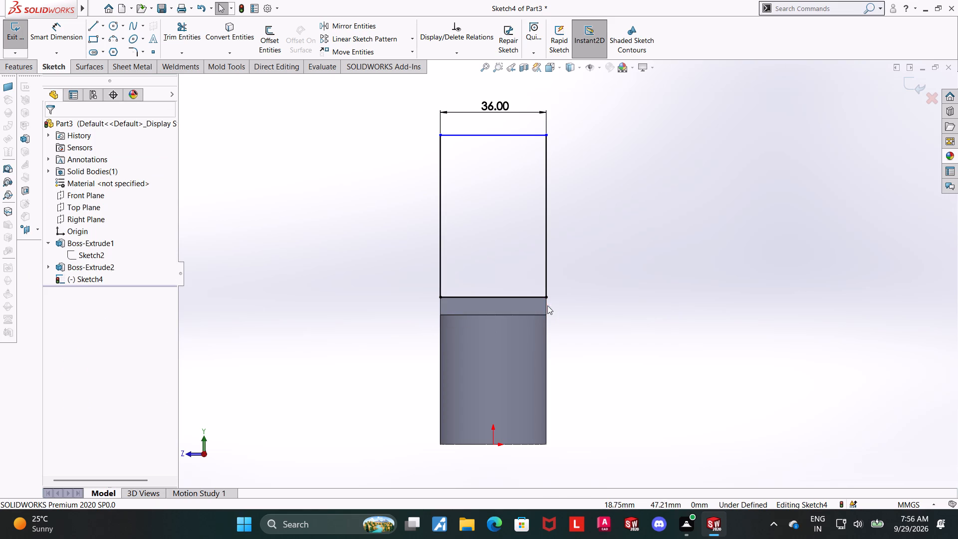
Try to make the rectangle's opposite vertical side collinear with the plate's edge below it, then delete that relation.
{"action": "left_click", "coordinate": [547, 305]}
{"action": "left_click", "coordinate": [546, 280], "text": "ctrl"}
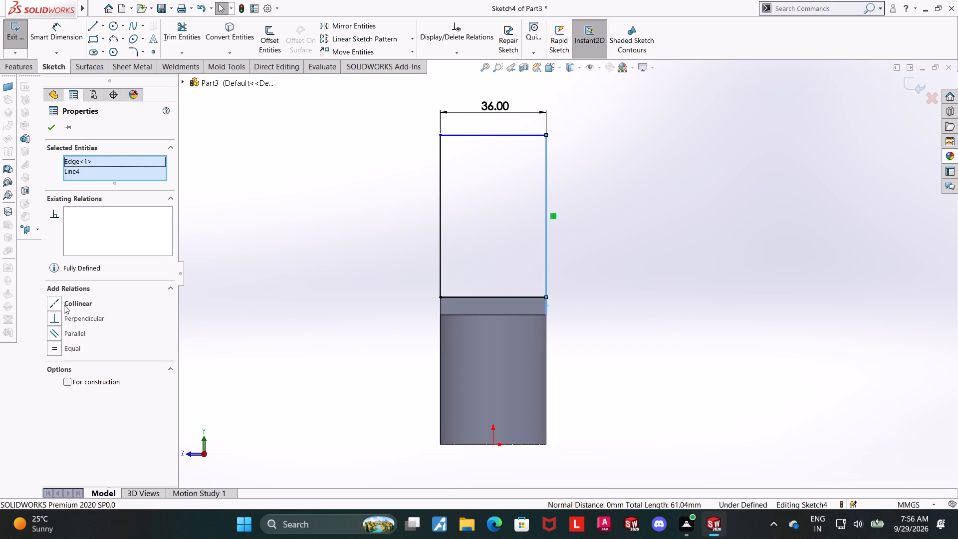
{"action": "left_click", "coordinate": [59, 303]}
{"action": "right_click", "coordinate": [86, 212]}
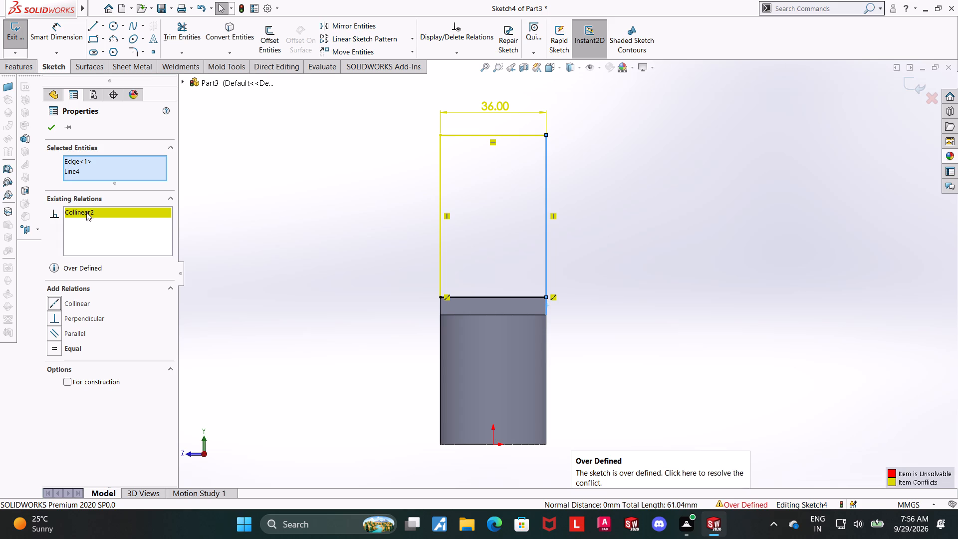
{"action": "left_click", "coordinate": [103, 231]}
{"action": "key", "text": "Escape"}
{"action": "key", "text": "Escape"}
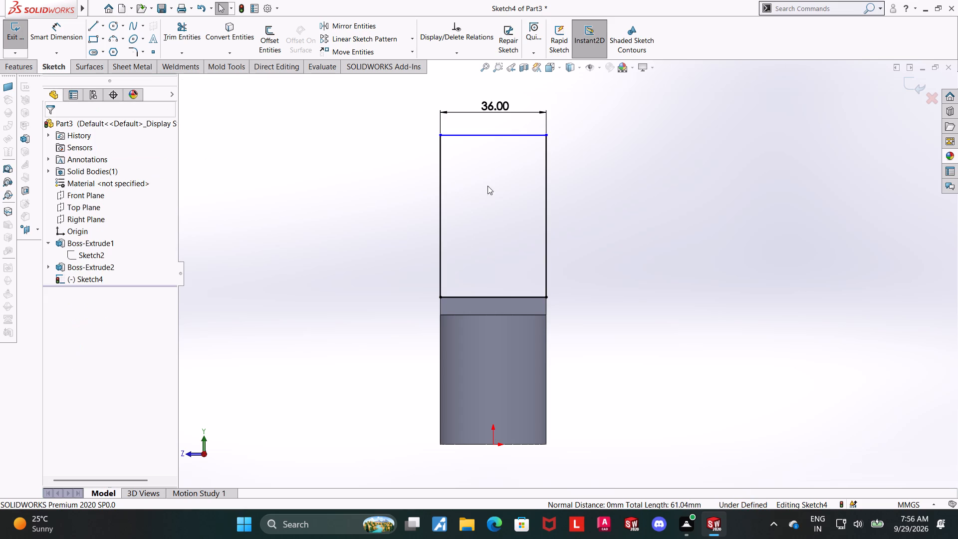
Dimension the distance from the rectangle's upper edge to the plate's bottom edge as 48 mm.
{"action": "left_click", "coordinate": [41, 34]}
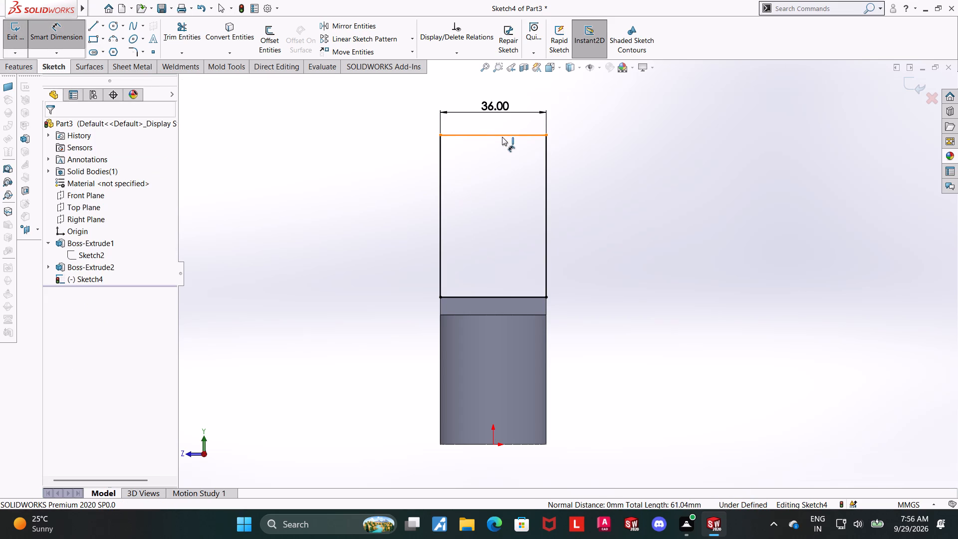
{"action": "left_click", "coordinate": [502, 137]}
{"action": "left_click", "coordinate": [505, 296]}
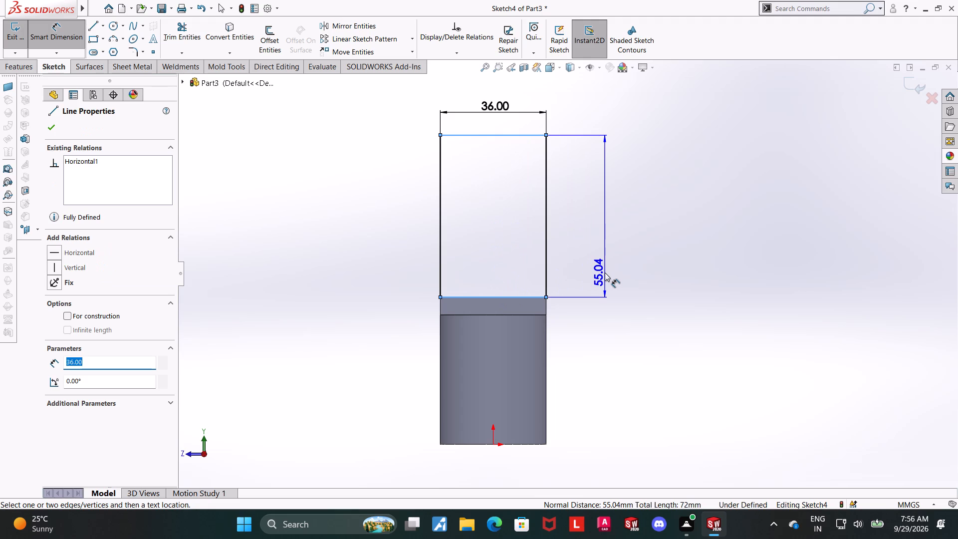
{"action": "key", "text": "Escape"}
{"action": "key", "text": "Escape"}
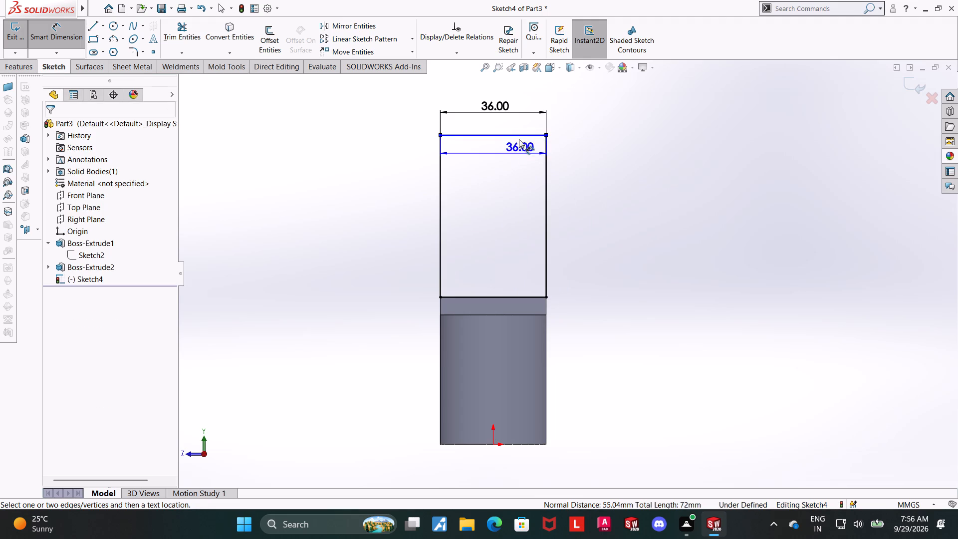
{"action": "left_click", "coordinate": [518, 137]}
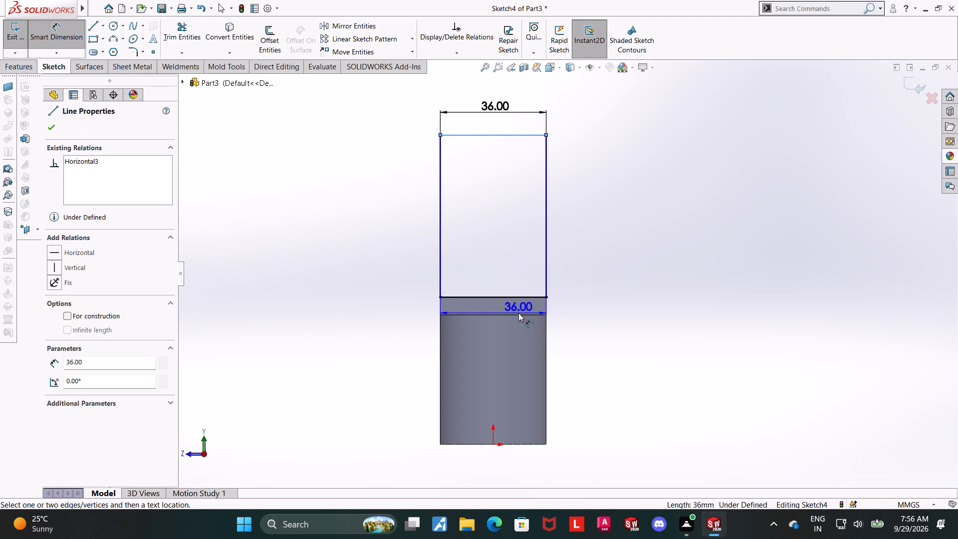
{"action": "left_click", "coordinate": [518, 315]}
{"action": "left_click", "coordinate": [692, 296]}
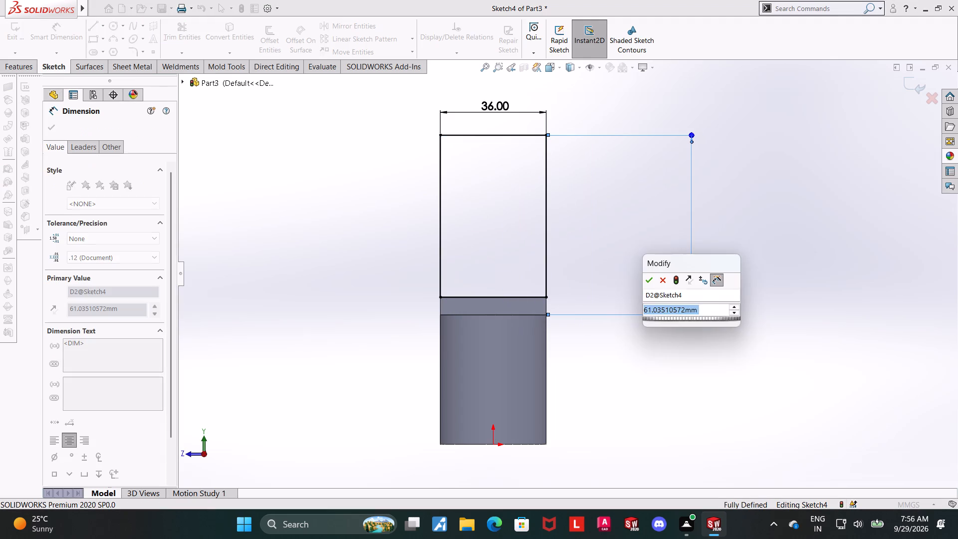
{"action": "type", "text": "48"}
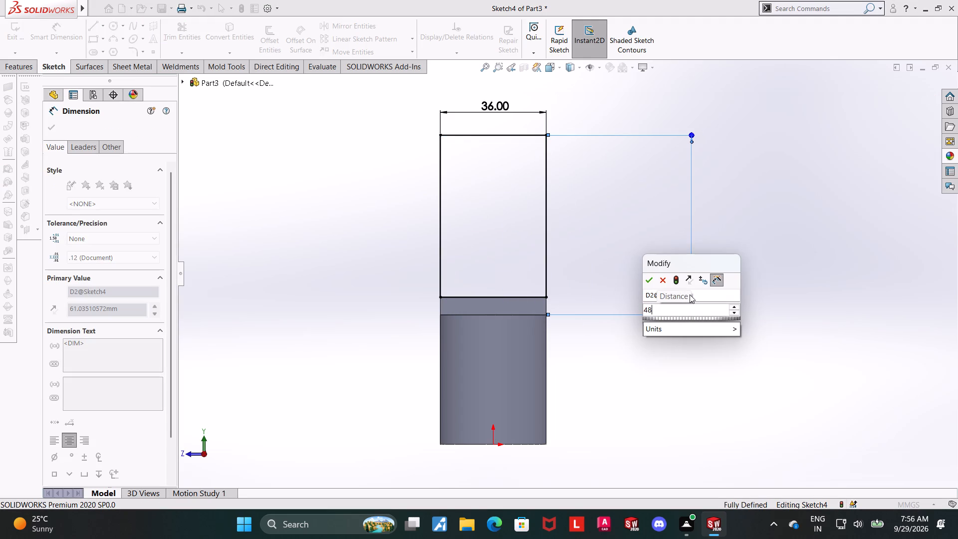
{"action": "key", "text": "Return"}
{"action": "key", "text": "Escape"}
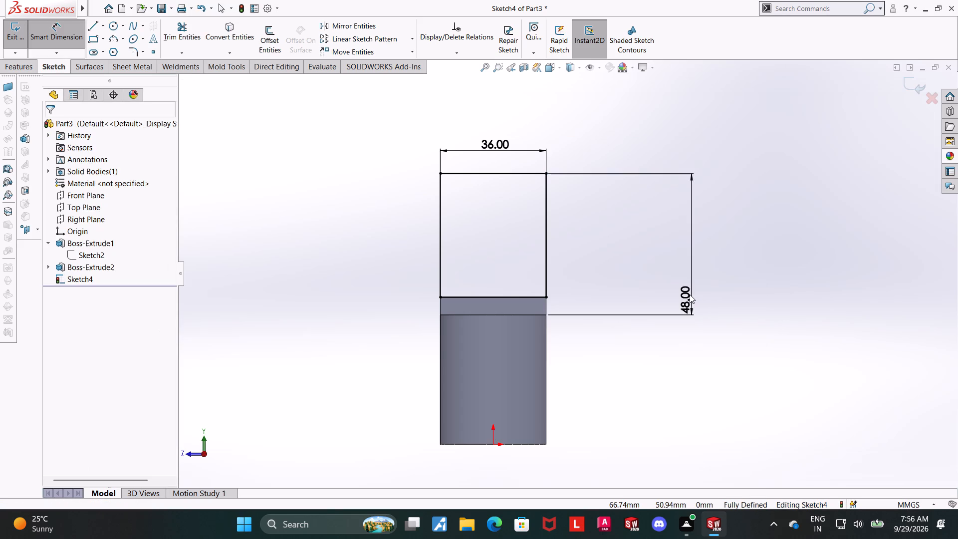
Sketch a semicircular three-point arc above the rectangle, joining the two ends of its upper edge.
{"action": "scroll", "coordinate": [434, 88], "scroll_direction": "down", "scroll_amount": 1}
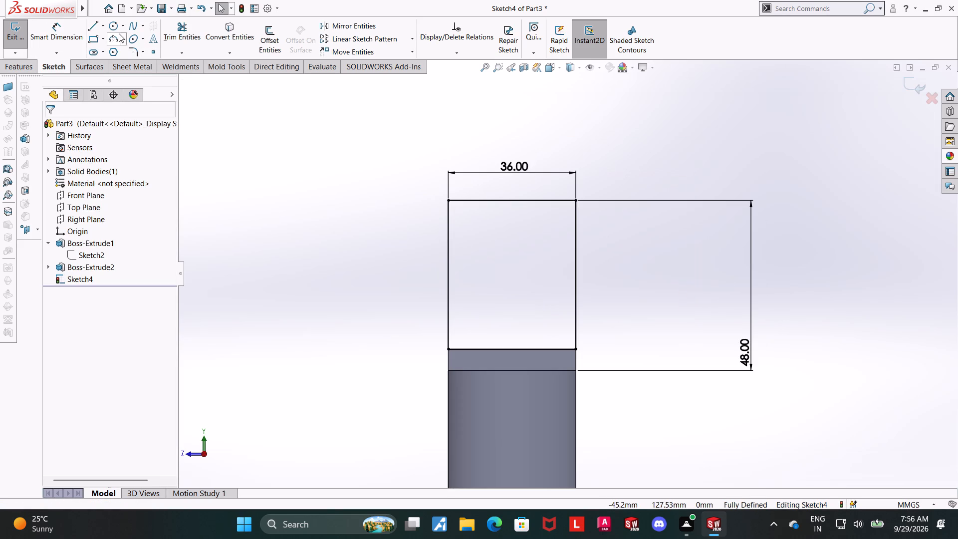
{"action": "left_click", "coordinate": [114, 38]}
{"action": "left_click", "coordinate": [447, 199]}
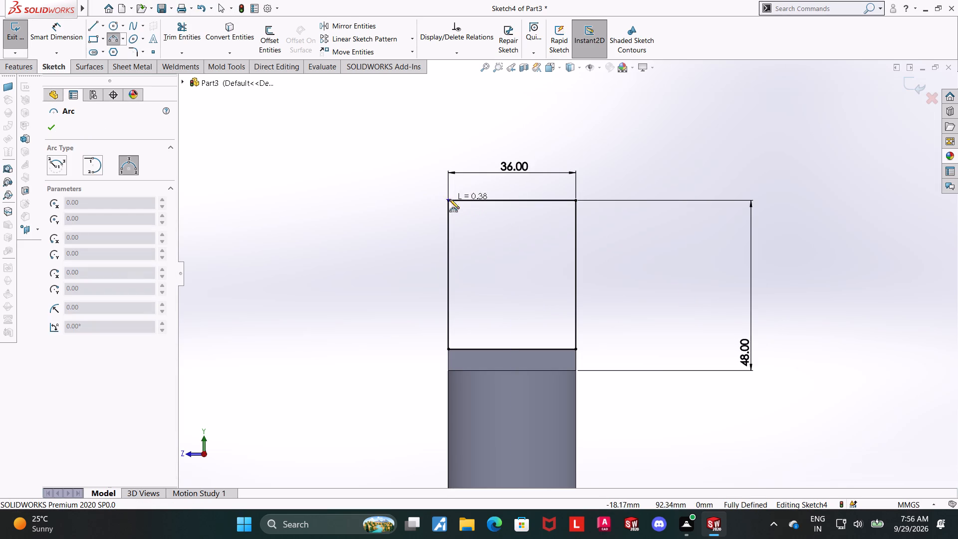
{"action": "left_click", "coordinate": [577, 200]}
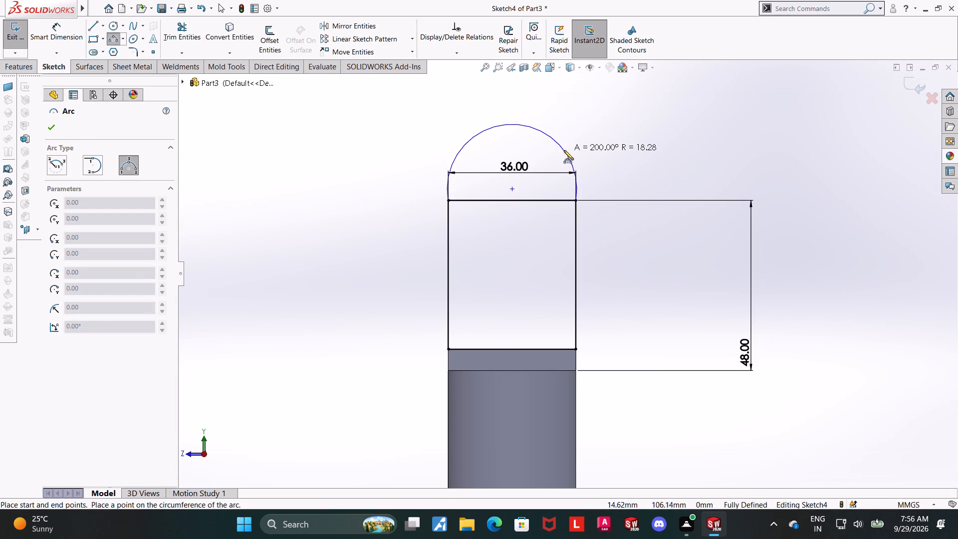
{"action": "left_click", "coordinate": [564, 163]}
{"action": "key", "text": "Escape"}
{"action": "key", "text": "Escape"}
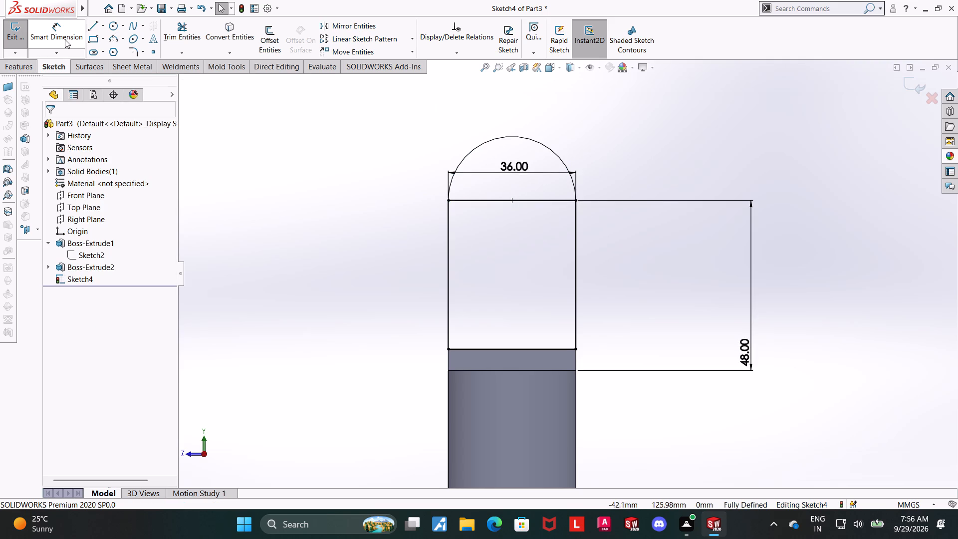
Trim away the rectangle's upper edge beneath the arc, leaving a single arc-topped outline.
{"action": "left_click", "coordinate": [181, 33]}
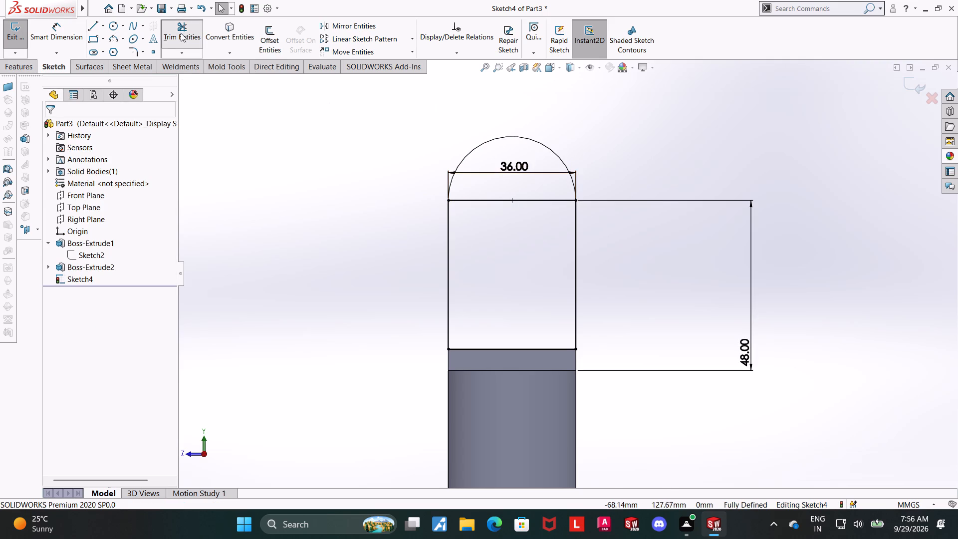
{"action": "left_click_drag", "start_coordinate": [492, 188], "coordinate": [485, 233]}
{"action": "key", "text": "Escape"}
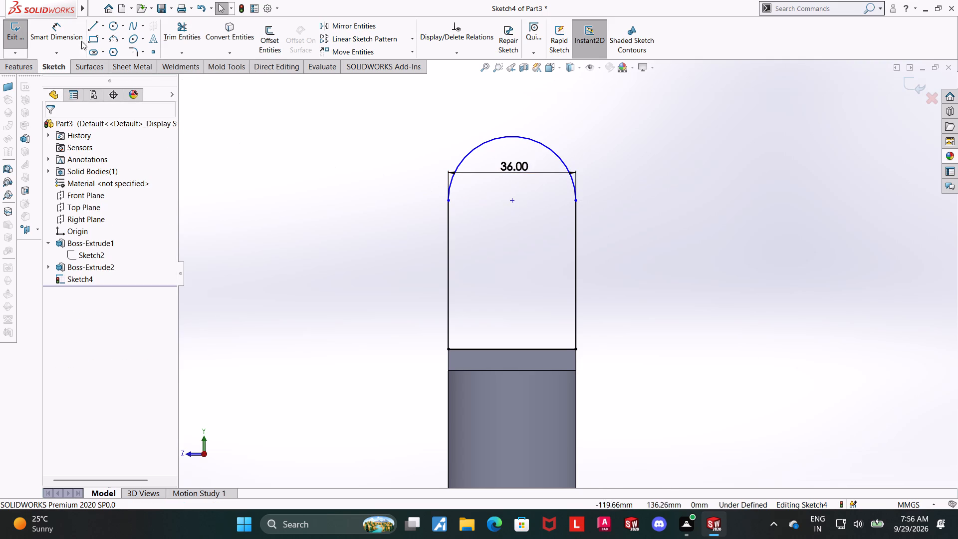
Dimension the distance from the arc's centre point to the plate's bottom edge as 48 mm.
{"action": "left_click", "coordinate": [68, 36]}
{"action": "left_click", "coordinate": [510, 200]}
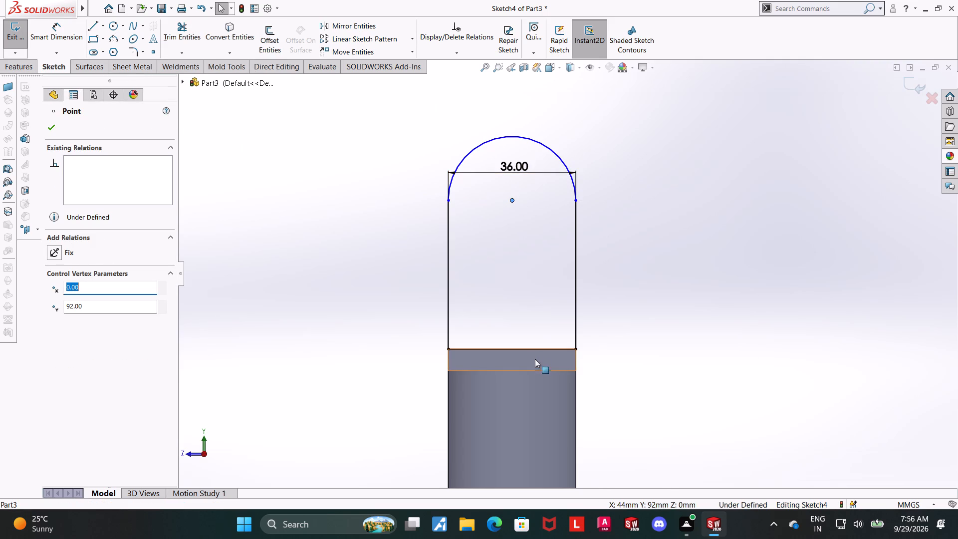
{"action": "left_click", "coordinate": [535, 370]}
{"action": "key", "text": "Escape"}
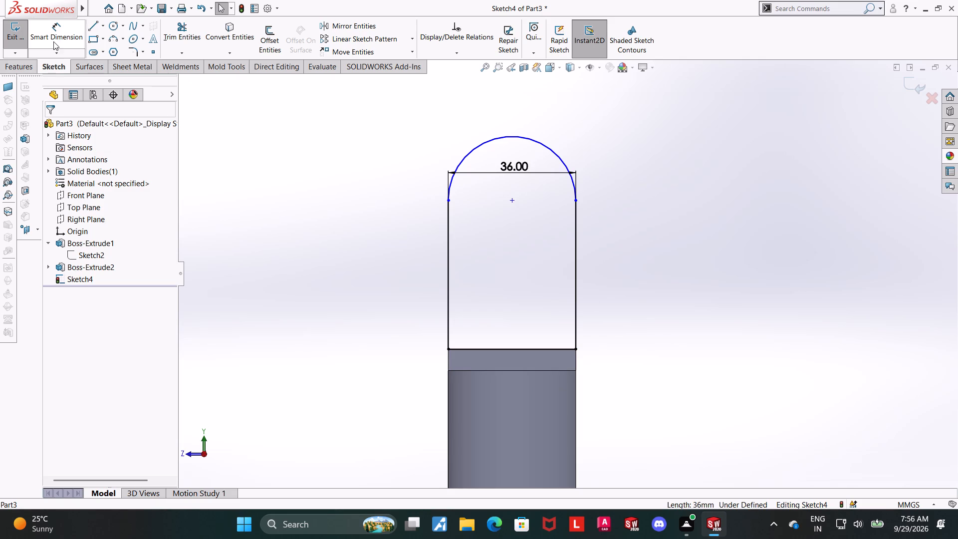
{"action": "left_click", "coordinate": [55, 37]}
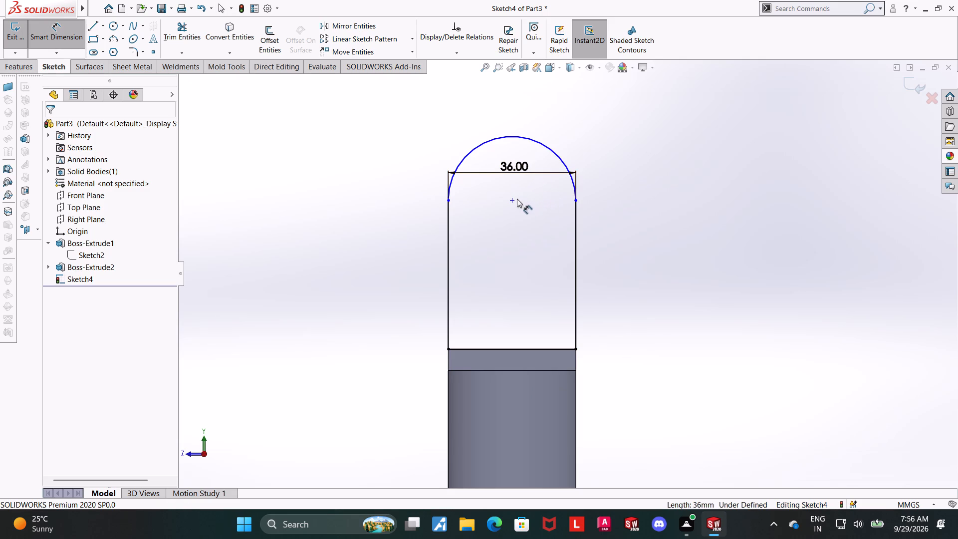
{"action": "left_click", "coordinate": [514, 202]}
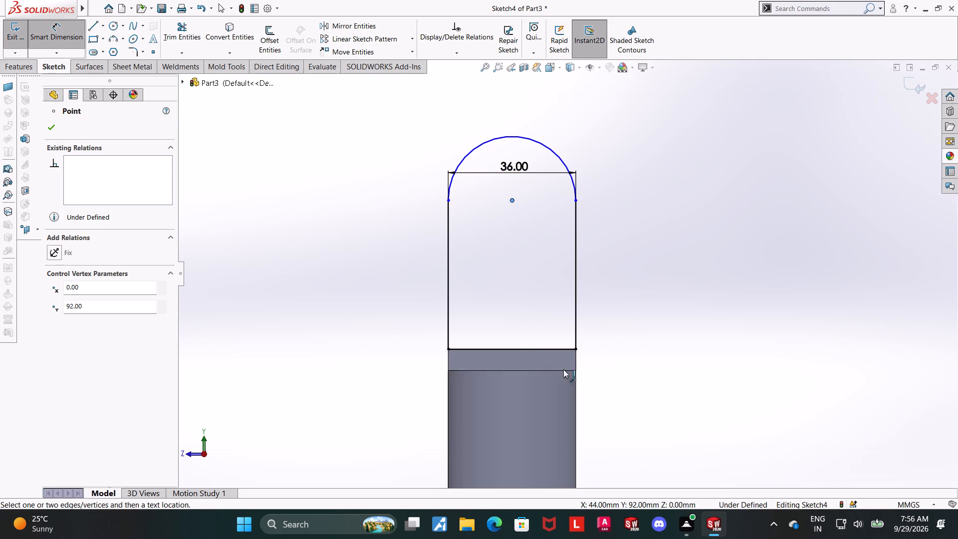
{"action": "left_click", "coordinate": [554, 370]}
{"action": "left_click", "coordinate": [712, 310]}
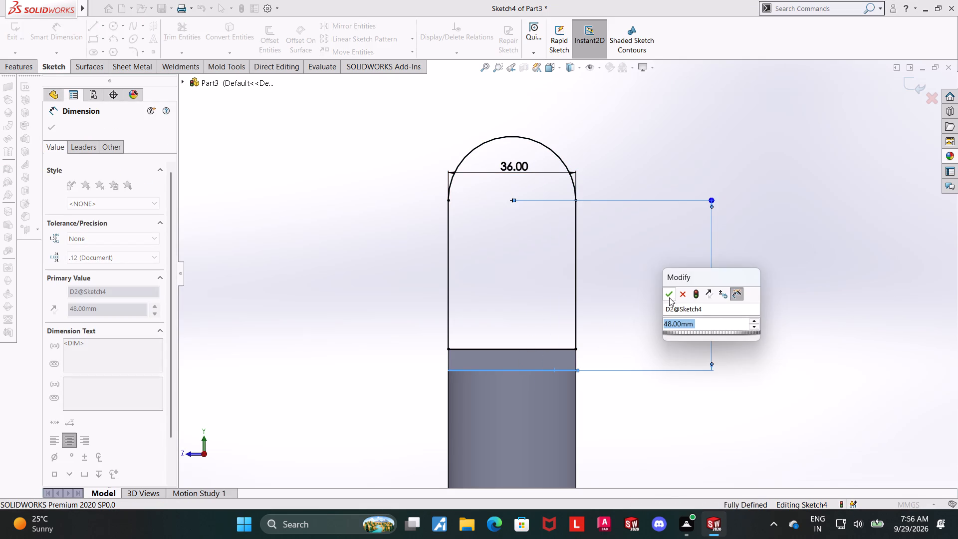
{"action": "left_click", "coordinate": [669, 297]}
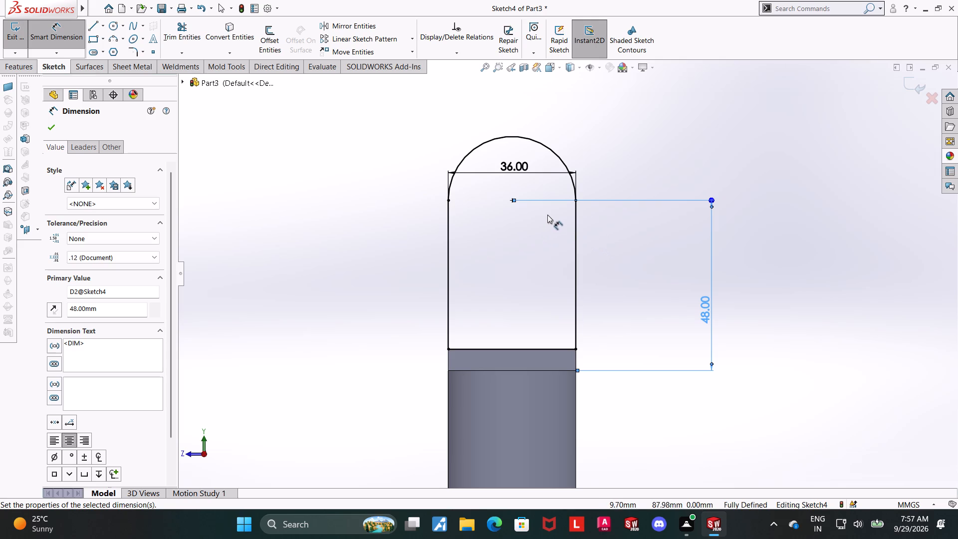
Sketch a circle centred on the arc's centre point and dimension its diameter as 15 mm.
{"action": "left_click", "coordinate": [115, 29]}
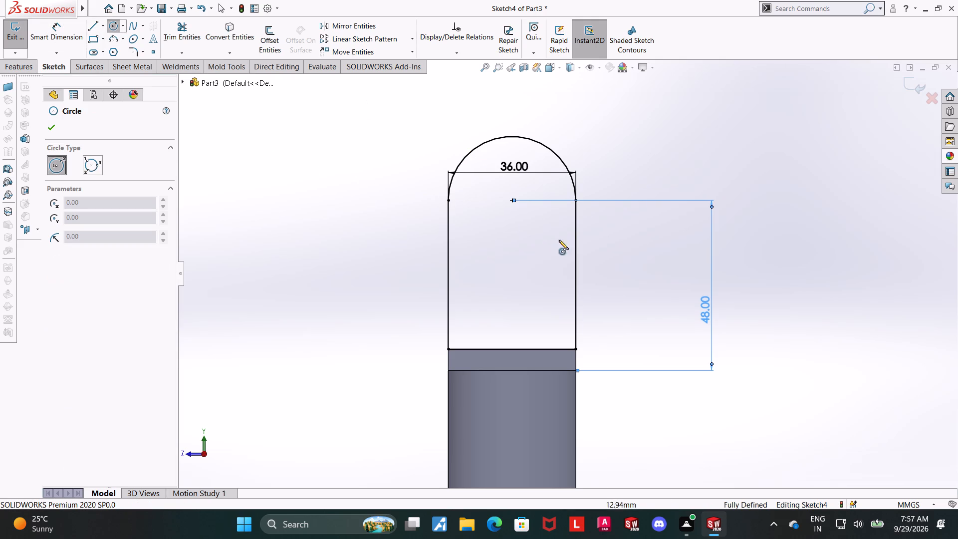
{"action": "left_click", "coordinate": [512, 199]}
{"action": "left_click", "coordinate": [532, 187]}
{"action": "key", "text": "Escape"}
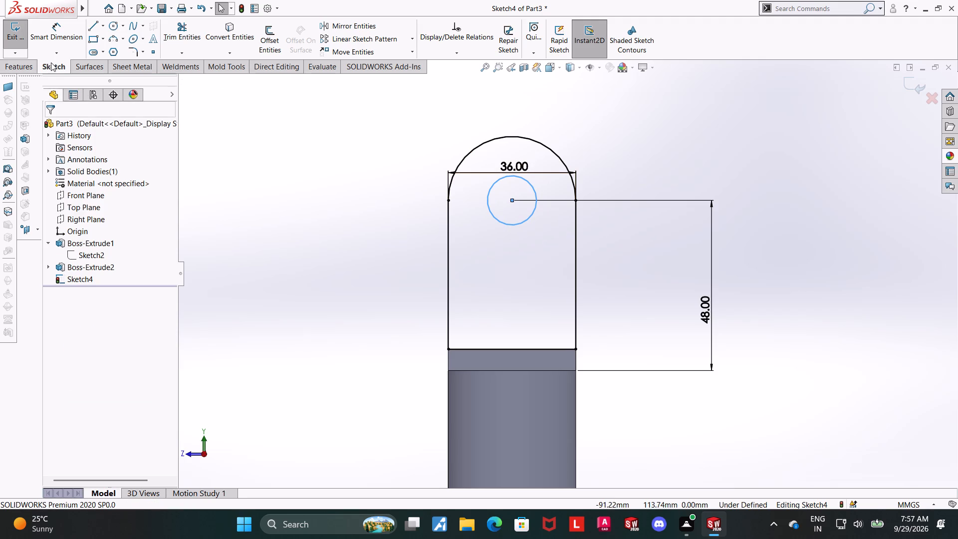
{"action": "left_click", "coordinate": [47, 36]}
{"action": "left_click", "coordinate": [498, 224]}
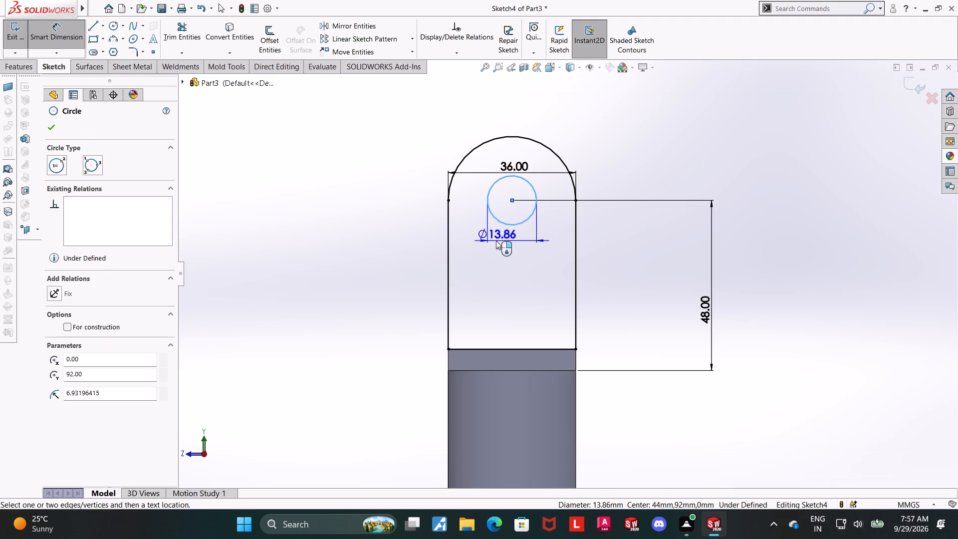
{"action": "left_click", "coordinate": [496, 241]}
{"action": "type", "text": "15"}
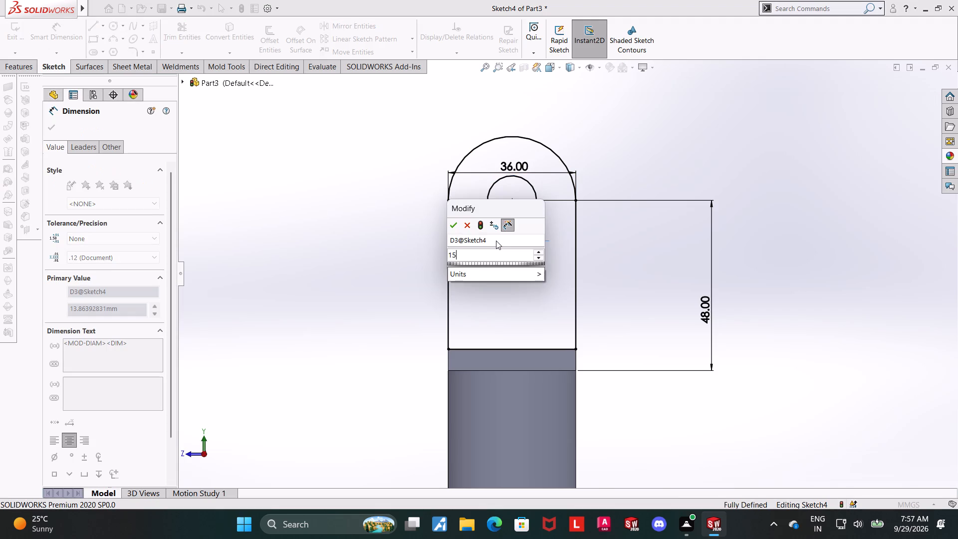
{"action": "key", "text": "Return"}
{"action": "key", "text": "Escape"}
{"action": "key", "text": "Escape"}
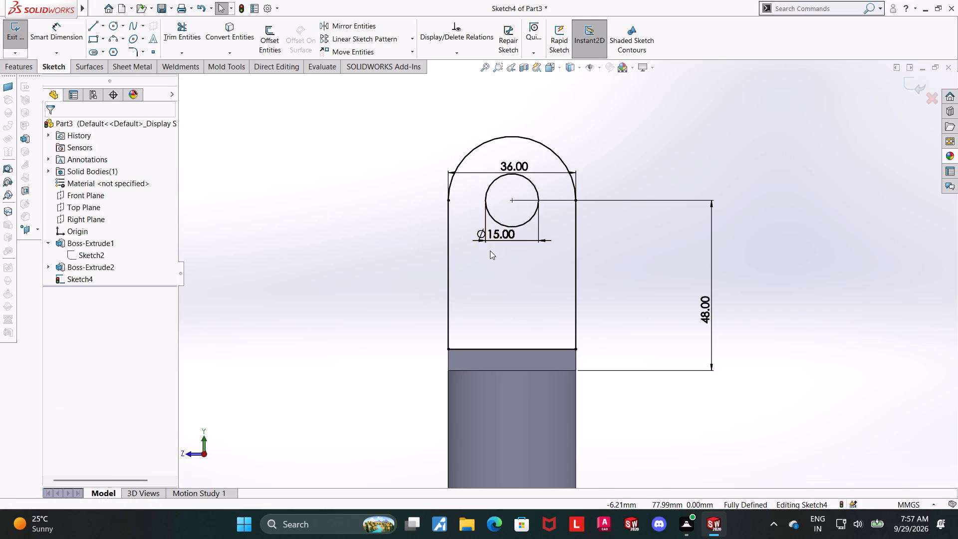
Exit the sketch and extrude the arc-topped profile with its hole 6 mm blind, reversed so it sits over the plate.
{"action": "scroll", "coordinate": [528, 247], "scroll_direction": "up", "scroll_amount": 2}
{"action": "scroll", "coordinate": [551, 243], "scroll_direction": "down", "scroll_amount": 1}
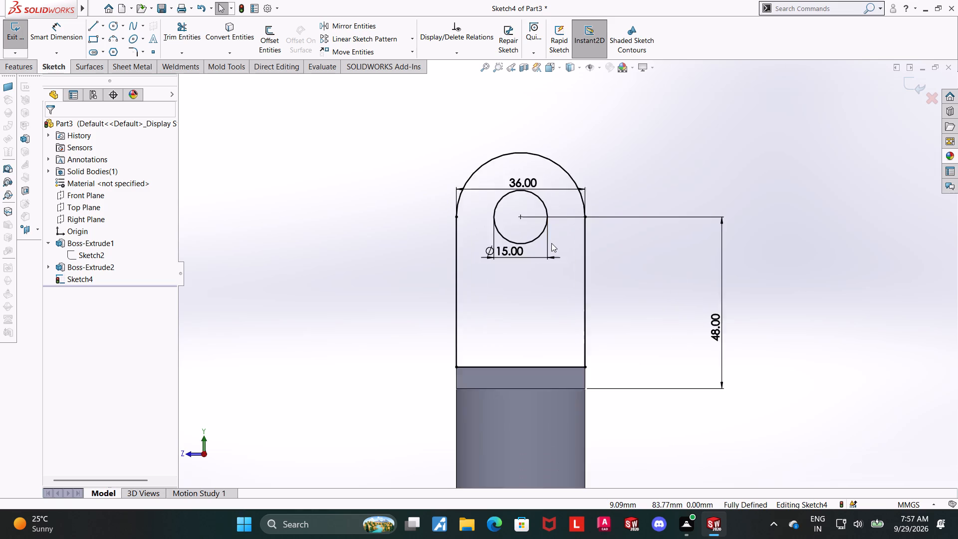
{"action": "scroll", "coordinate": [551, 243], "scroll_direction": "down", "scroll_amount": 2}
{"action": "middle_click_drag", "start_coordinate": [741, 225], "coordinate": [711, 265]}
{"action": "scroll", "coordinate": [708, 259], "scroll_direction": "up", "scroll_amount": 3}
{"action": "middle_click", "coordinate": [726, 254]}
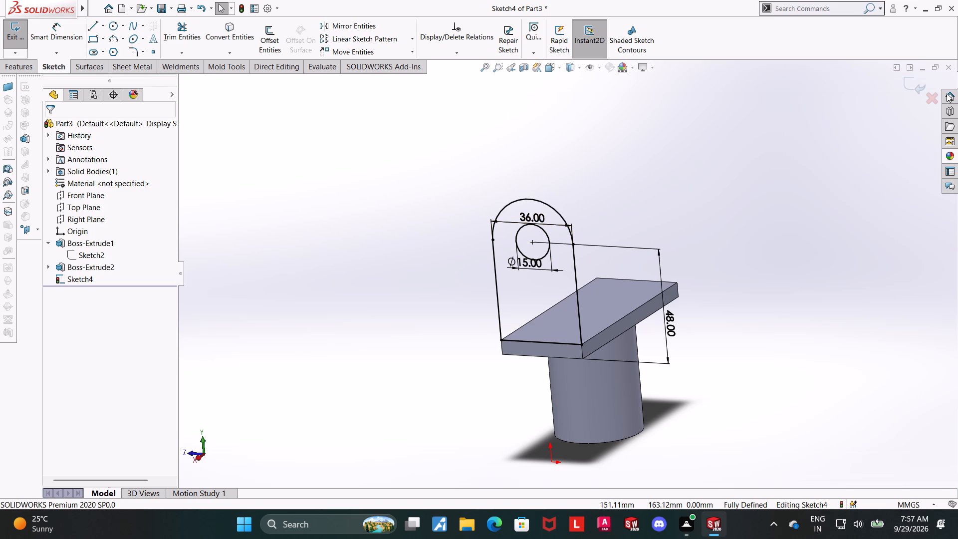
{"action": "left_click", "coordinate": [916, 82]}
{"action": "left_click", "coordinate": [21, 33]}
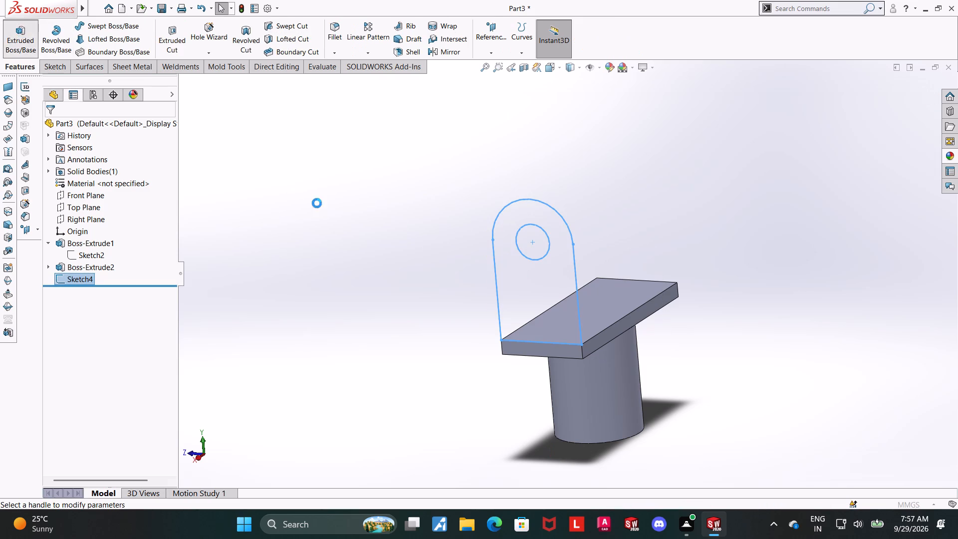
{"action": "left_click", "coordinate": [56, 198]}
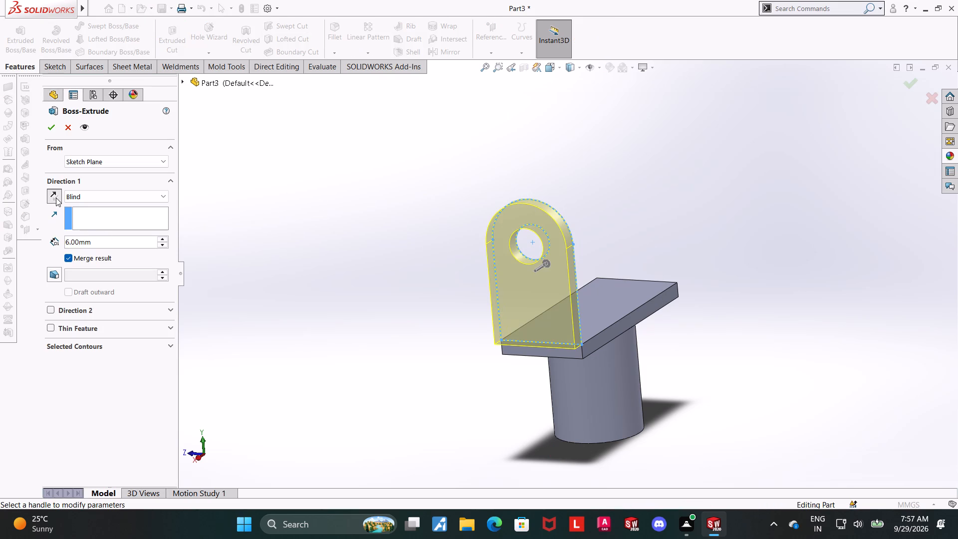
{"action": "key", "text": "6"}
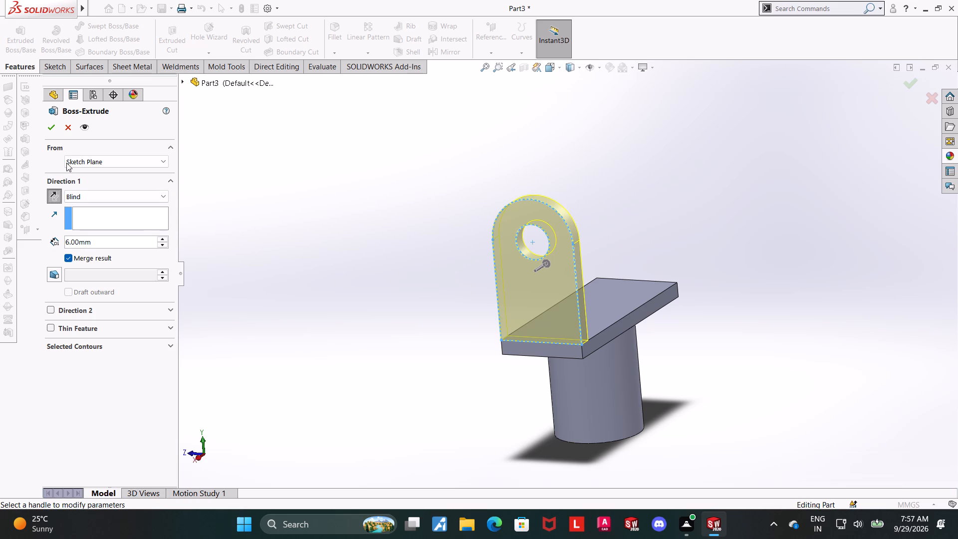
{"action": "left_click", "coordinate": [53, 124]}
{"action": "left_click", "coordinate": [353, 189]}
Mirror the extruded upright support about the Right Plane onto the plate's opposite end.
{"action": "middle_click_drag", "start_coordinate": [374, 237], "coordinate": [571, 230]}
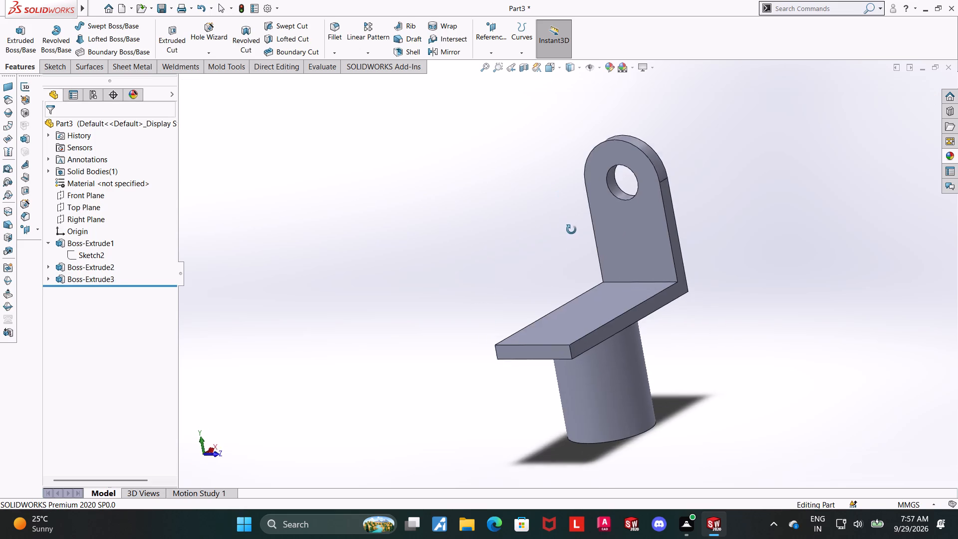
{"action": "middle_click_drag", "start_coordinate": [571, 230], "coordinate": [547, 236]}
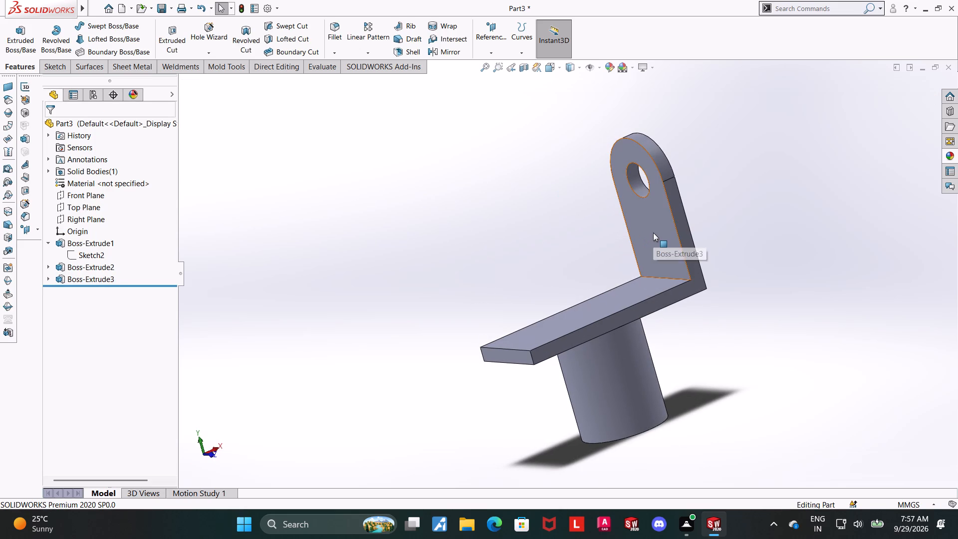
{"action": "middle_click_drag", "start_coordinate": [678, 245], "coordinate": [600, 255]}
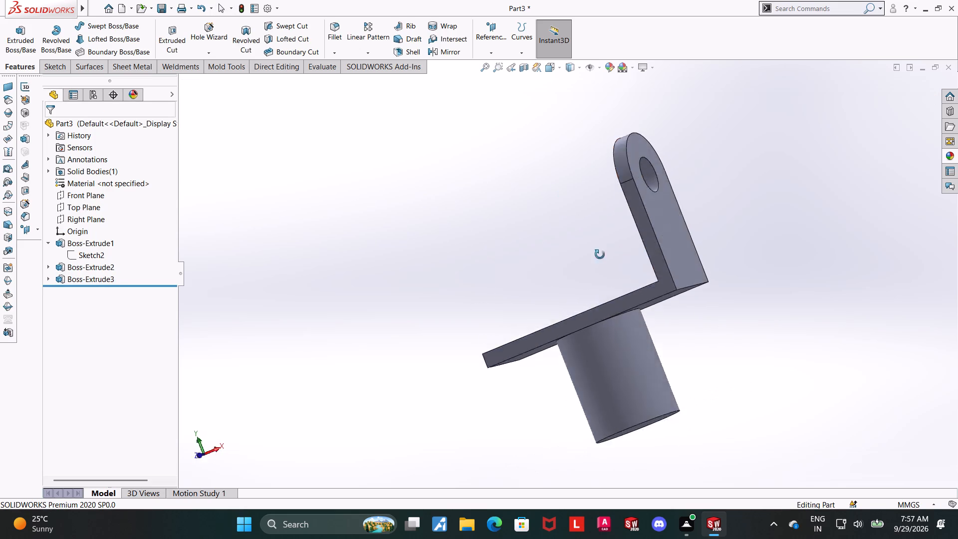
{"action": "middle_click_drag", "start_coordinate": [600, 255], "coordinate": [612, 314]}
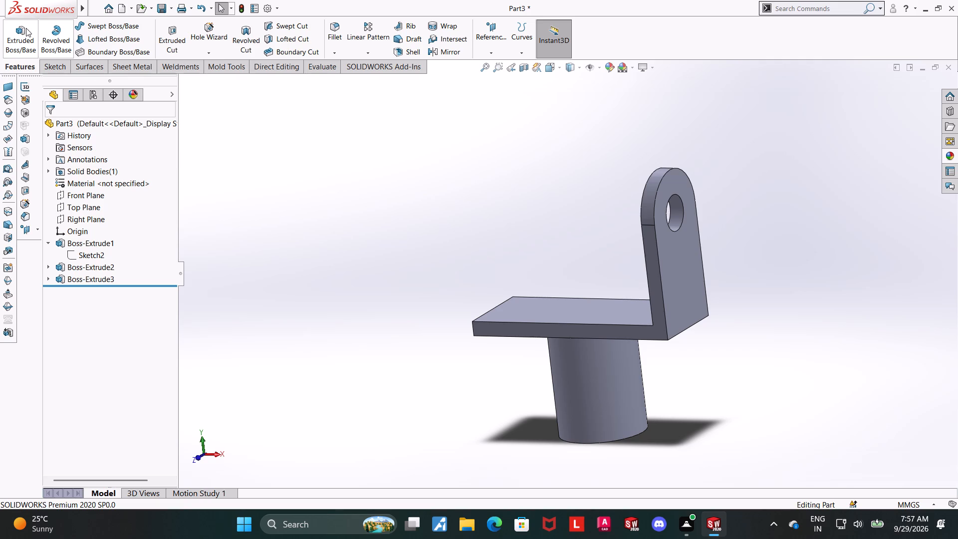
{"action": "left_click", "coordinate": [441, 55]}
{"action": "left_click", "coordinate": [184, 81]}
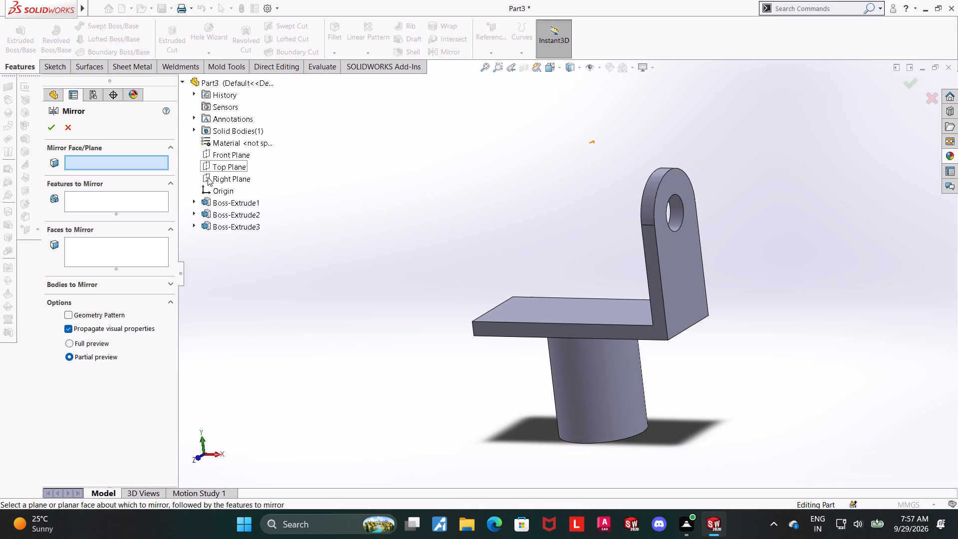
{"action": "left_click", "coordinate": [208, 177]}
{"action": "scroll", "coordinate": [503, 265], "scroll_direction": "up", "scroll_amount": 1}
{"action": "middle_click_drag", "start_coordinate": [496, 256], "coordinate": [520, 239]}
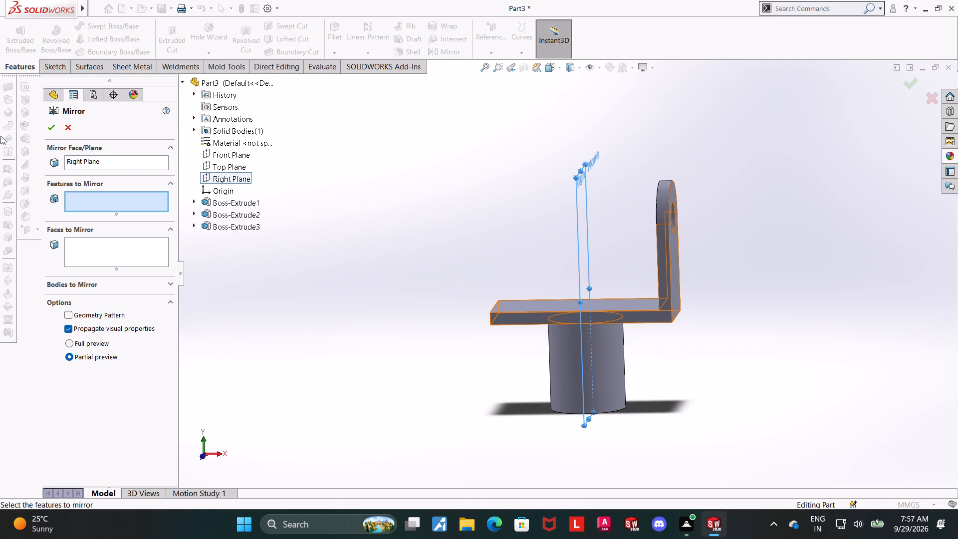
{"action": "left_click", "coordinate": [231, 230]}
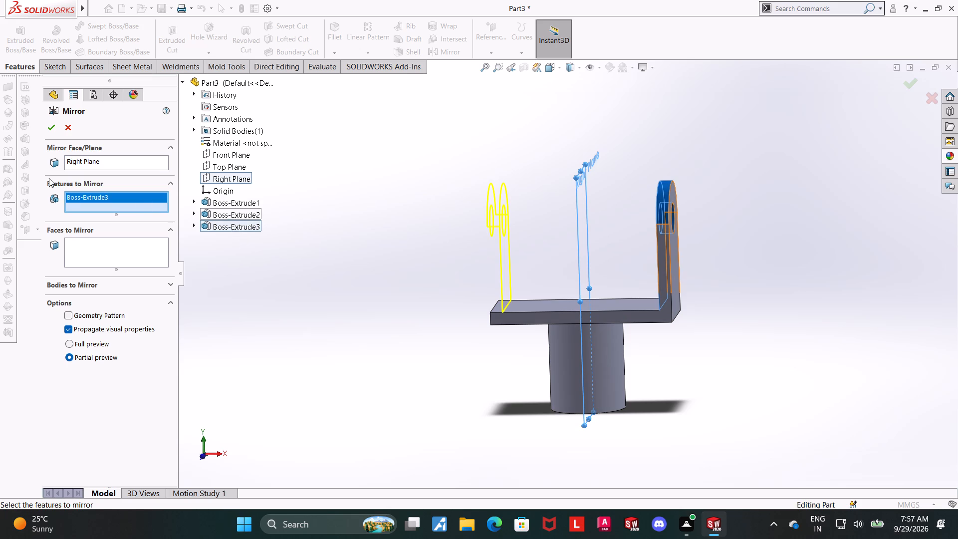
{"action": "left_click", "coordinate": [51, 131]}
{"action": "left_click", "coordinate": [431, 286]}
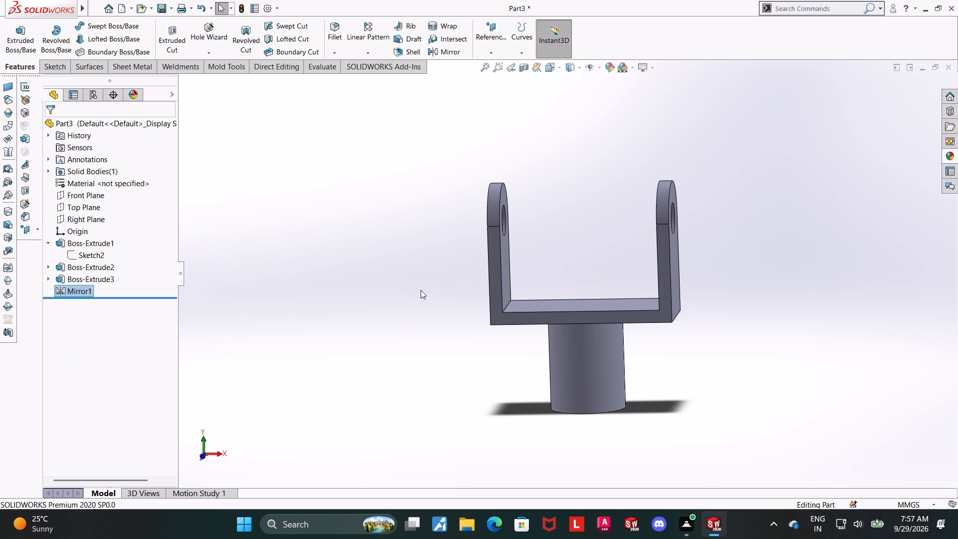
Apply a pure red colour from the standard swatches to the whole fork bracket part.
{"action": "scroll", "coordinate": [686, 284], "scroll_direction": "up", "scroll_amount": 2}
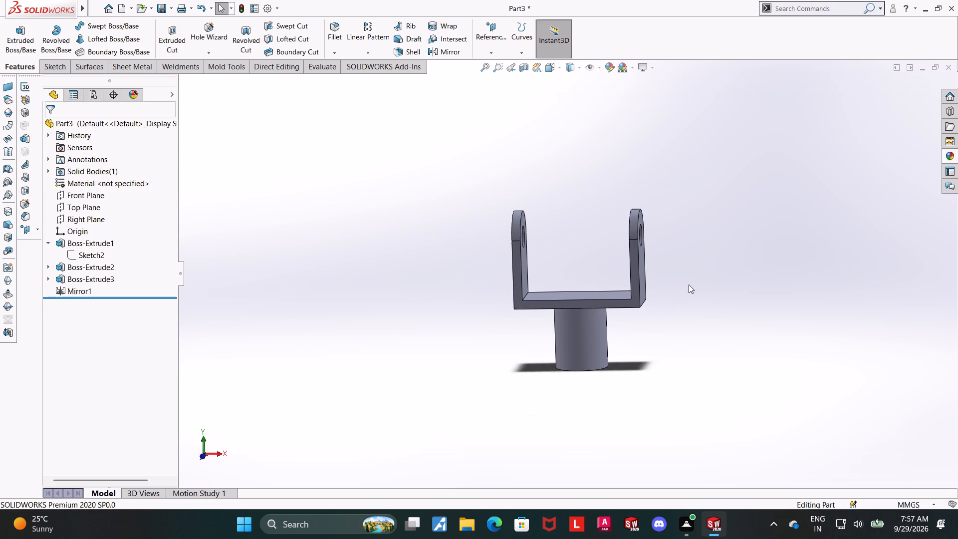
{"action": "middle_click_drag", "start_coordinate": [796, 278], "coordinate": [704, 292]}
{"action": "scroll", "coordinate": [631, 261], "scroll_direction": "down", "scroll_amount": 4}
{"action": "middle_click_drag", "start_coordinate": [635, 276], "coordinate": [705, 288]}
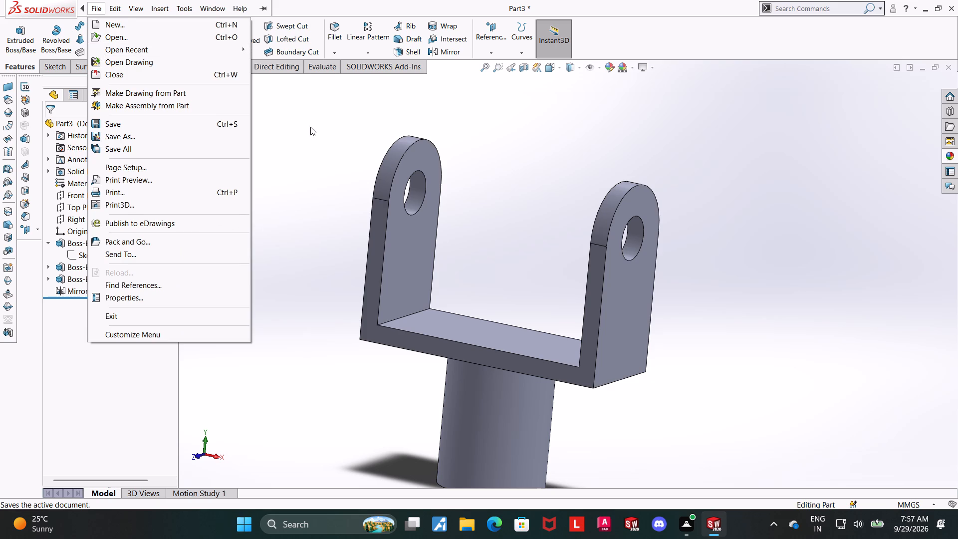
{"action": "left_click", "coordinate": [290, 121]}
{"action": "right_click", "coordinate": [83, 120]}
{"action": "left_click", "coordinate": [108, 105]}
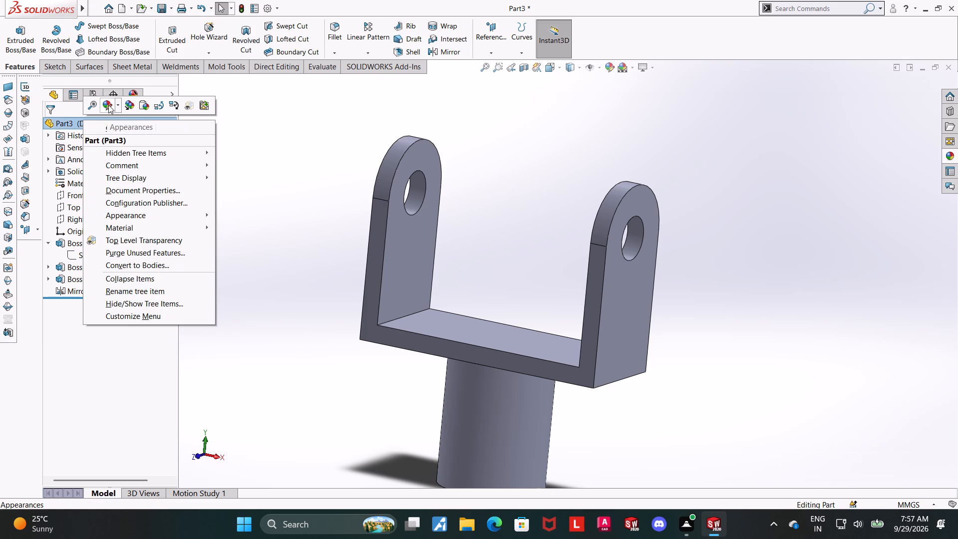
{"action": "left_click", "coordinate": [110, 108]}
{"action": "left_click", "coordinate": [157, 124]}
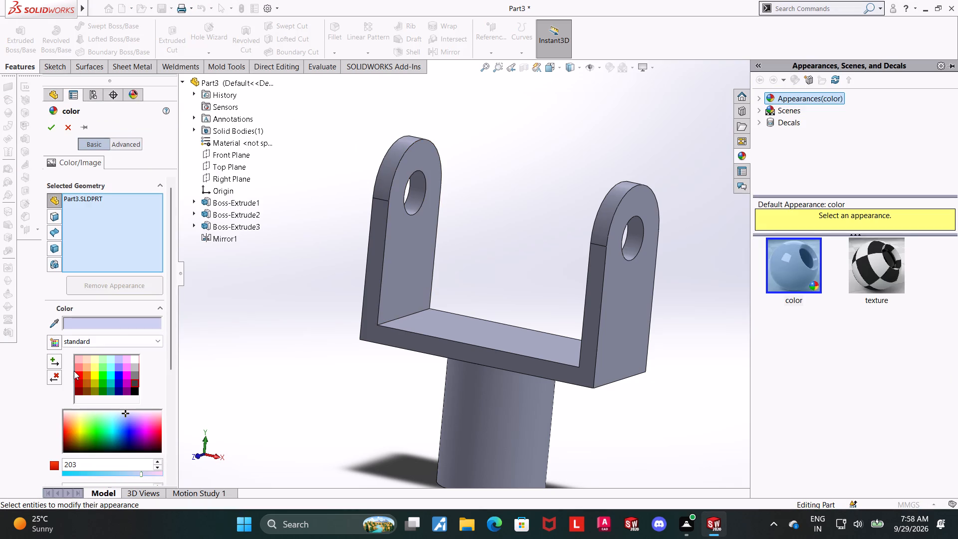
{"action": "left_click", "coordinate": [76, 375]}
{"action": "scroll", "coordinate": [304, 323], "scroll_direction": "up", "scroll_amount": 3}
{"action": "middle_click_drag", "start_coordinate": [594, 344], "coordinate": [572, 341]}
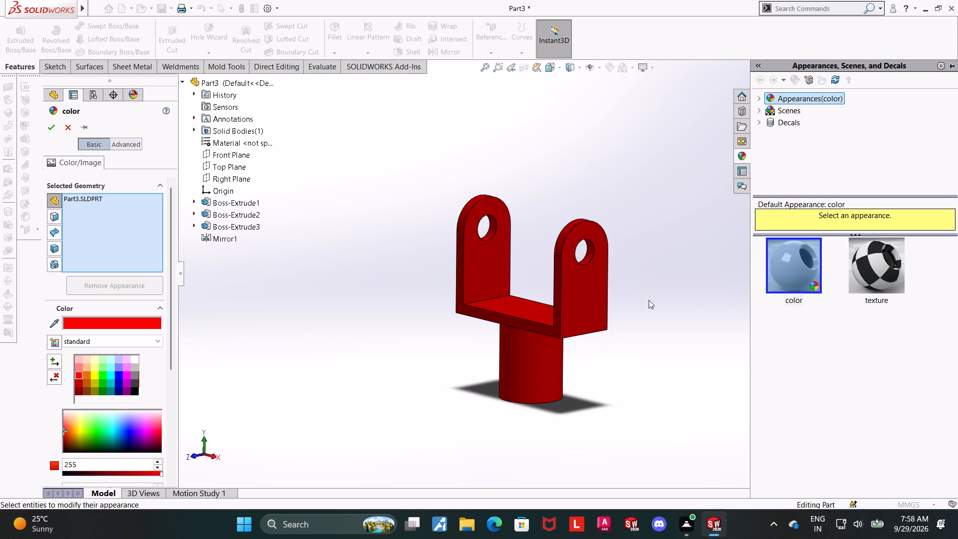
{"action": "left_click", "coordinate": [52, 126]}
{"action": "scroll", "coordinate": [667, 246], "scroll_direction": "up", "scroll_amount": 4}
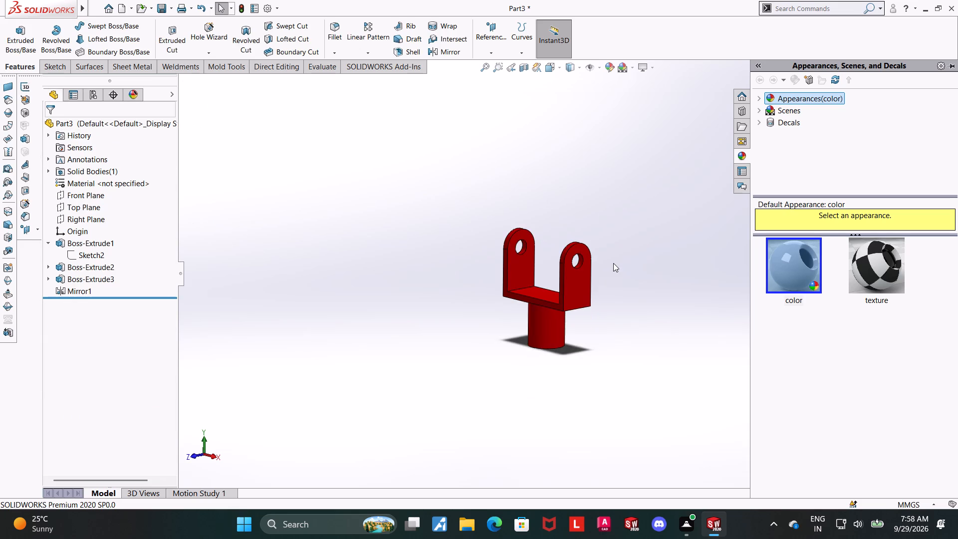
{"action": "scroll", "coordinate": [612, 265], "scroll_direction": "down", "scroll_amount": 2}
{"action": "left_click", "coordinate": [611, 265]}
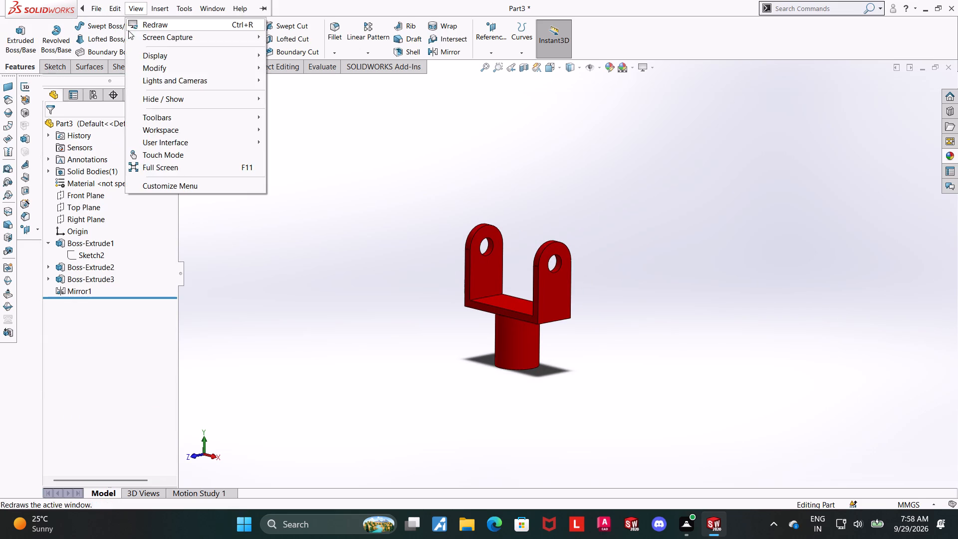
Save the part in Downloads under the name "roller support assembly part 3".
{"action": "left_click", "coordinate": [122, 131]}
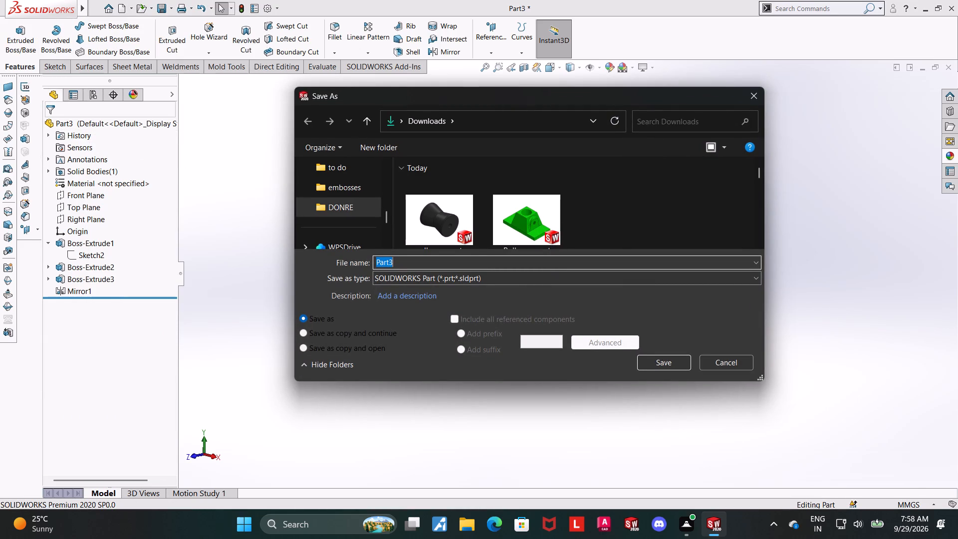
{"action": "scroll", "coordinate": [606, 256], "scroll_direction": "down", "scroll_amount": 2}
{"action": "key", "text": "r"}
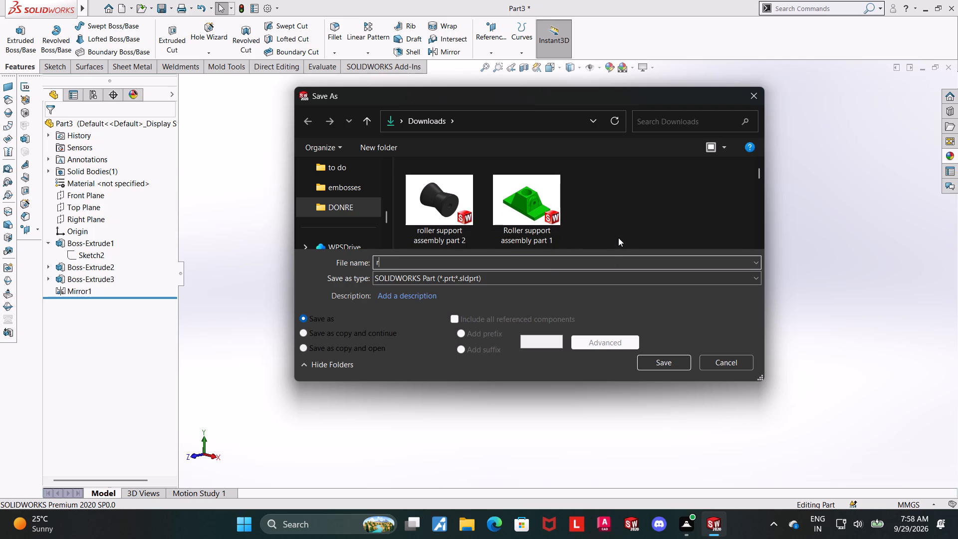
{"action": "key", "text": "BackSpace"}
{"action": "type", "text": "roller support ass3m"}
{"action": "key", "text": "BackSpace"}
{"action": "key", "text": "BackSpace"}
{"action": "type", "text": "embly part 3"}
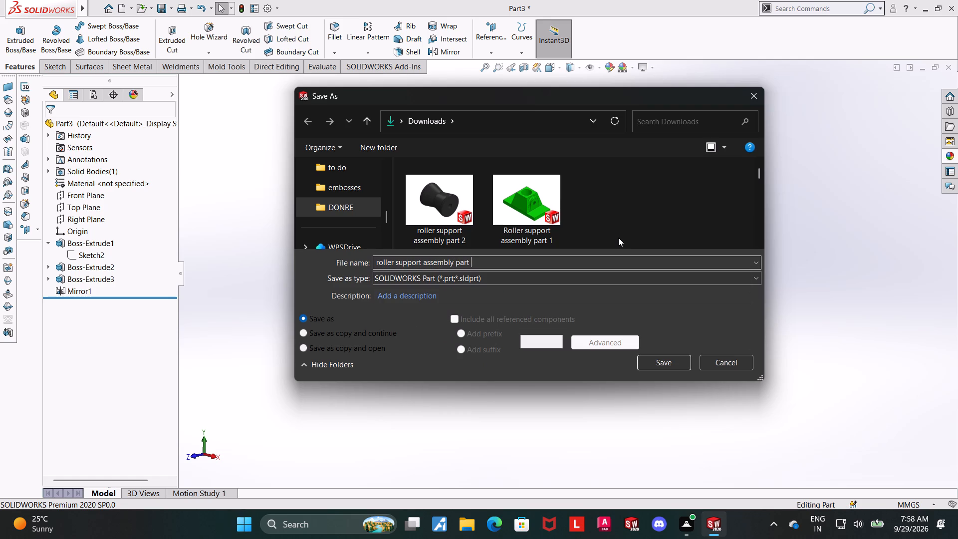
{"action": "left_click", "coordinate": [669, 365]}
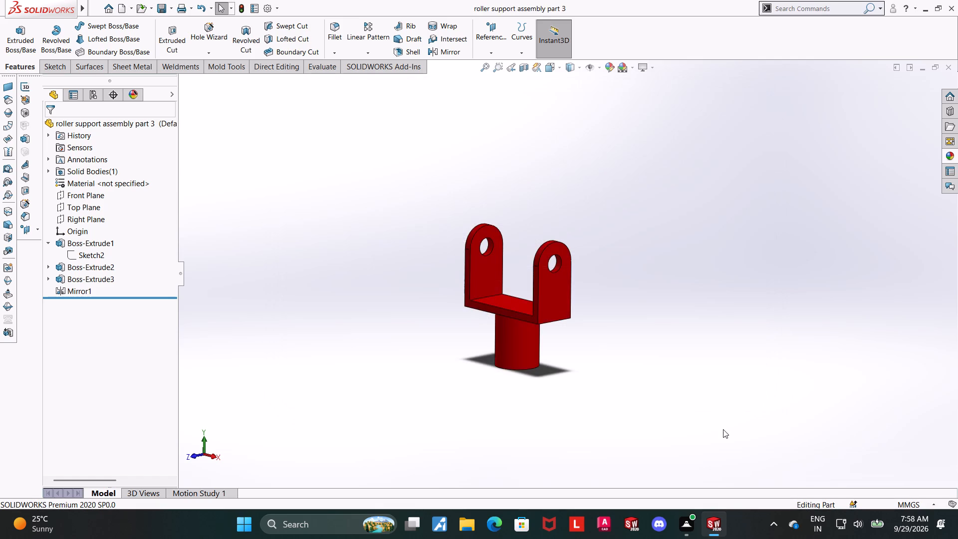
Create a new part document for the next component.
{"action": "left_click", "coordinate": [603, 223]}
{"action": "scroll", "coordinate": [570, 291], "scroll_direction": "down", "scroll_amount": 2}
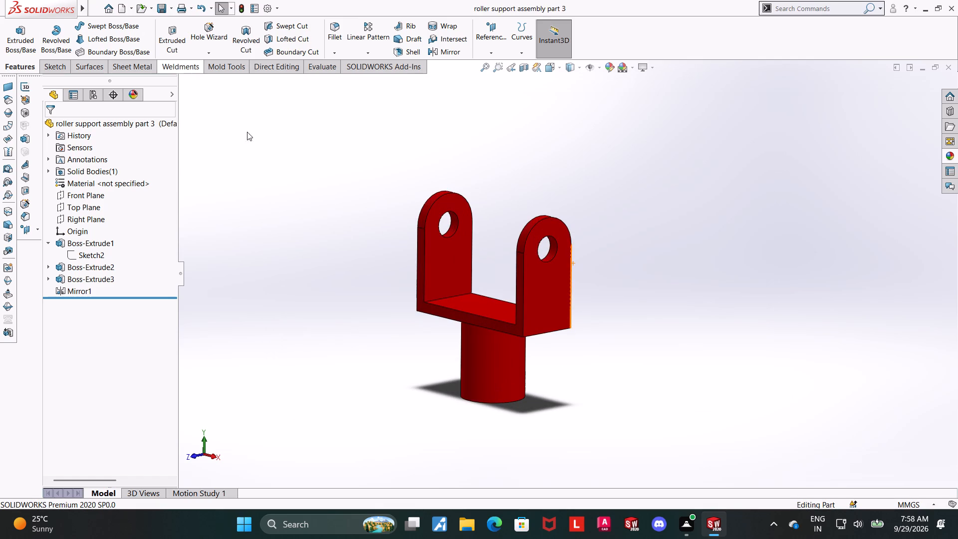
{"action": "left_click", "coordinate": [253, 135]}
{"action": "left_click", "coordinate": [116, 4]}
{"action": "left_click", "coordinate": [223, 254]}
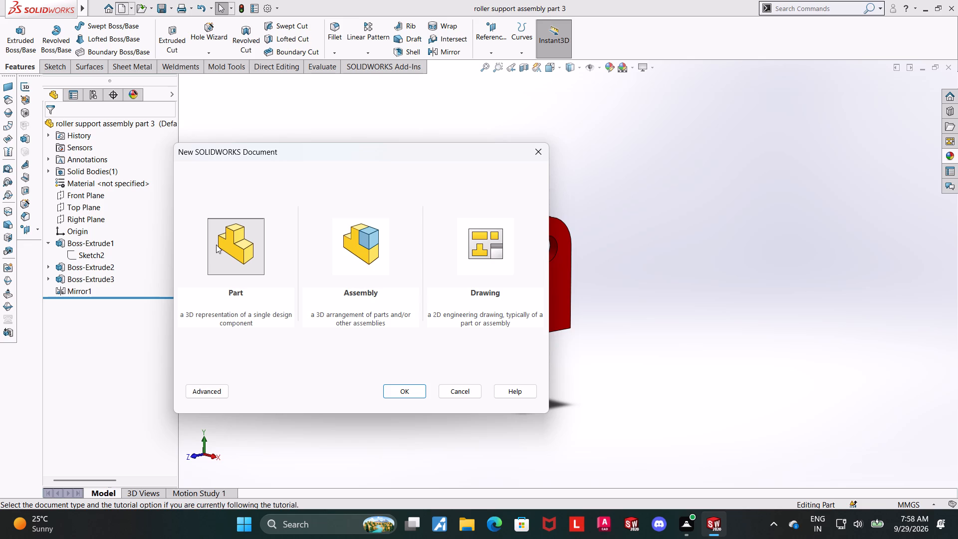
{"action": "double_click", "coordinate": [216, 245]}
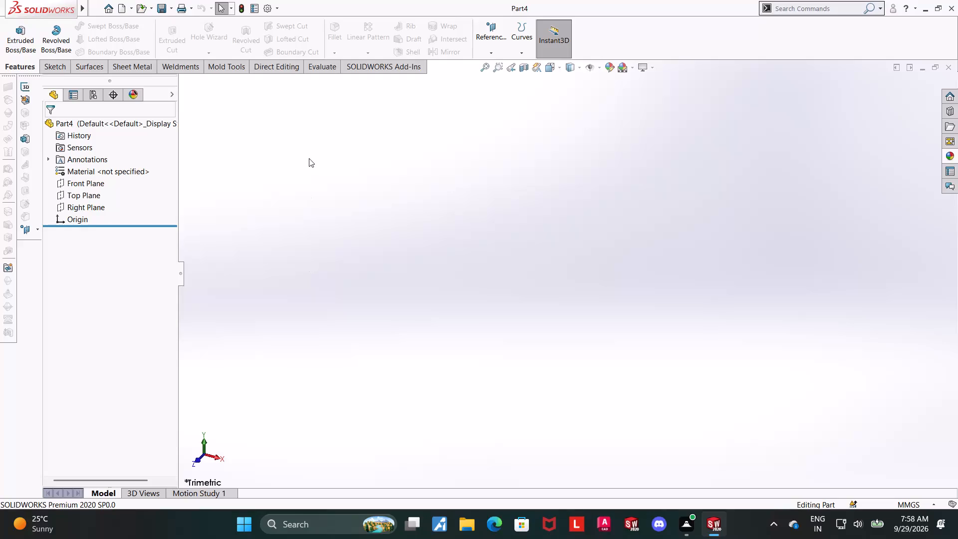
Open a sketch on the Front Plane.
{"action": "left_click", "coordinate": [86, 188]}
{"action": "left_click", "coordinate": [92, 167]}
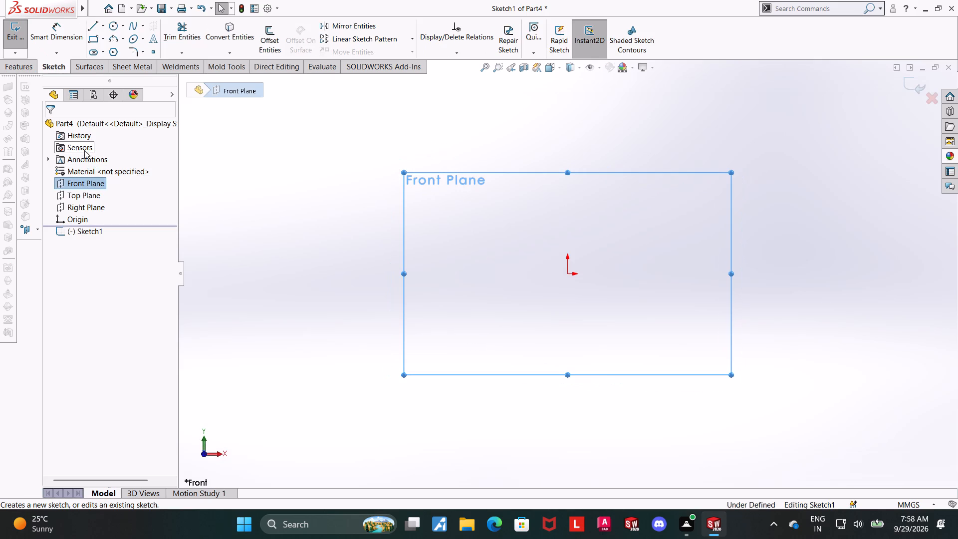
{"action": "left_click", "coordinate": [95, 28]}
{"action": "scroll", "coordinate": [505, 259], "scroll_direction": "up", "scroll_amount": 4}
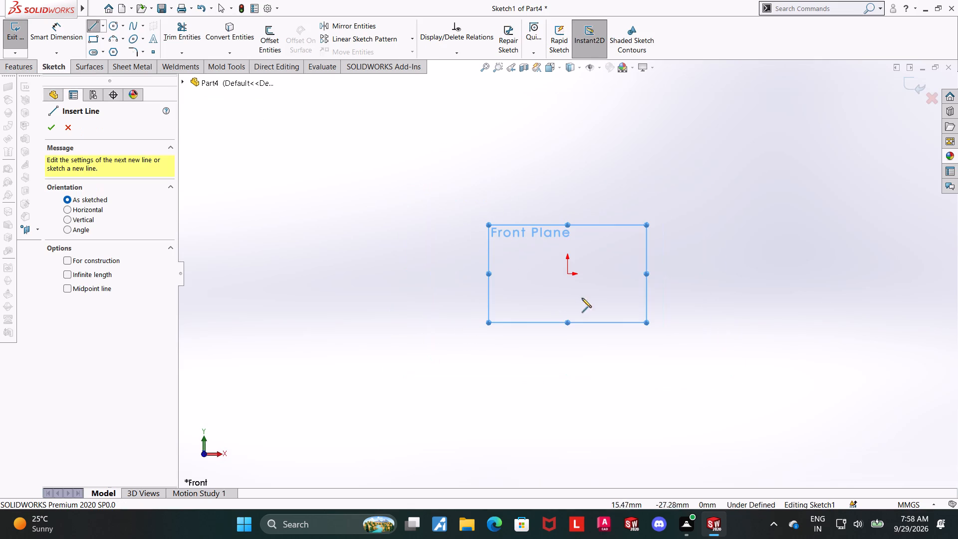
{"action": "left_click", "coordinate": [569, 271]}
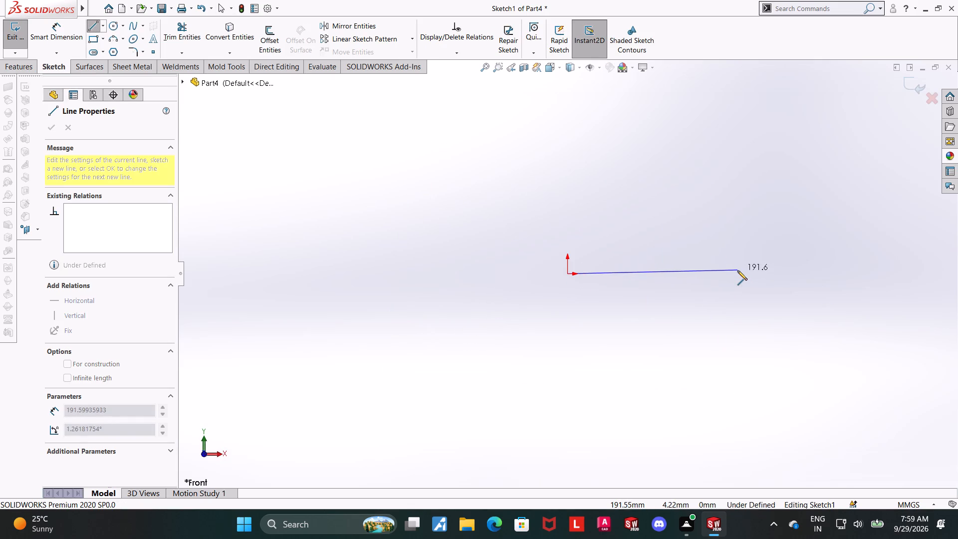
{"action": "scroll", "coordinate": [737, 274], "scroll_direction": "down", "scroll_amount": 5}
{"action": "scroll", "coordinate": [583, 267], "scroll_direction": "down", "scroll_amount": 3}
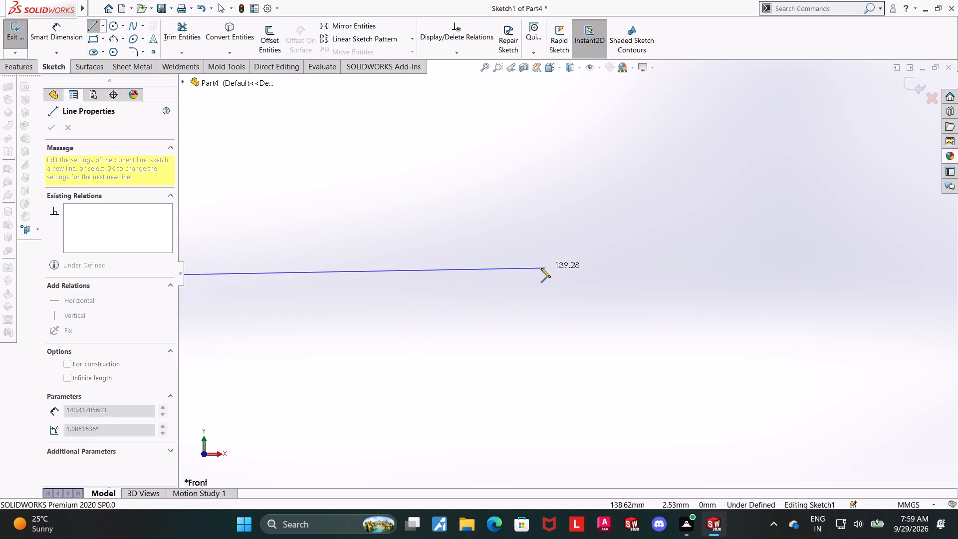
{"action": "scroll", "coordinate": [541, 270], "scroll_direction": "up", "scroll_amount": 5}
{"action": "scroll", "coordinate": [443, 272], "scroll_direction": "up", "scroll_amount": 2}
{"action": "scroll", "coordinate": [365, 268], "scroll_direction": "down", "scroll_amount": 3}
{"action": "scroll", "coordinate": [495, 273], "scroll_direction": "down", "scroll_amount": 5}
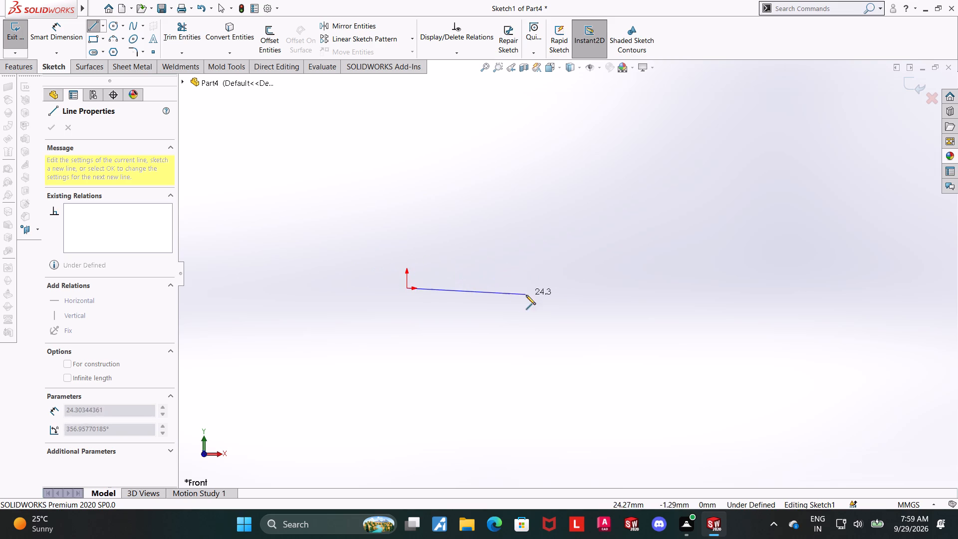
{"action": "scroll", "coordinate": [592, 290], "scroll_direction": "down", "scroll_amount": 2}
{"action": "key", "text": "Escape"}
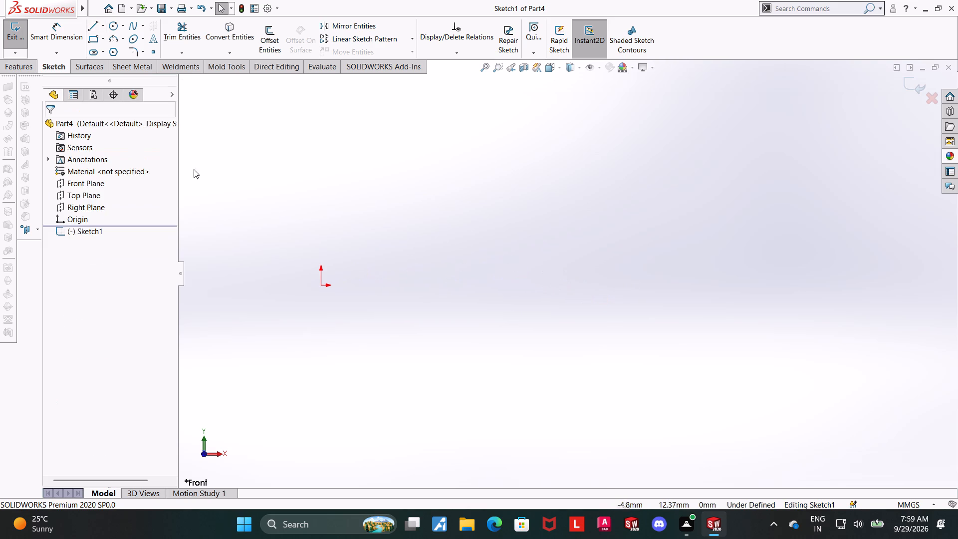
Sketch a closed stepped half-profile from the origin with lines: a thin shank about 28 mm long and a deeper head about 5 mm wide.
{"action": "left_click", "coordinate": [97, 23]}
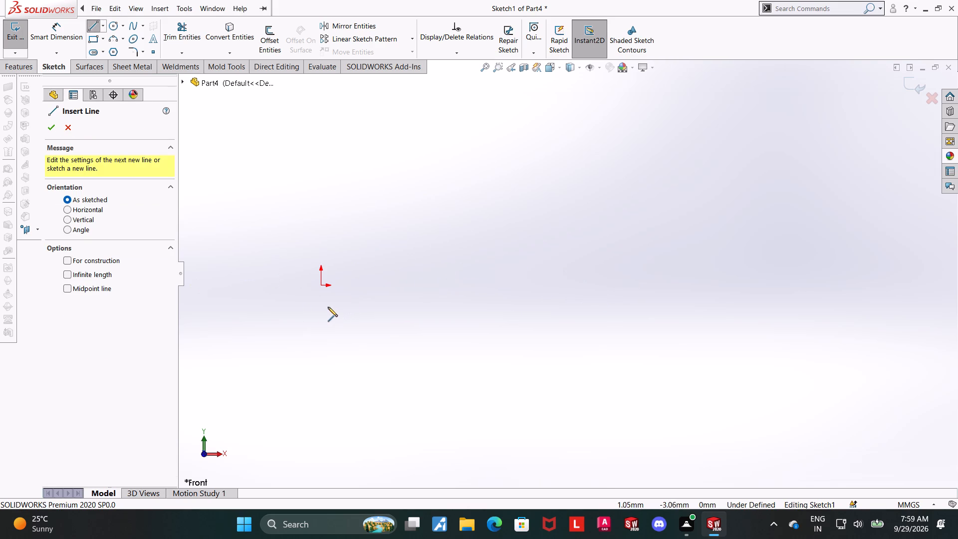
{"action": "left_click", "coordinate": [320, 303]}
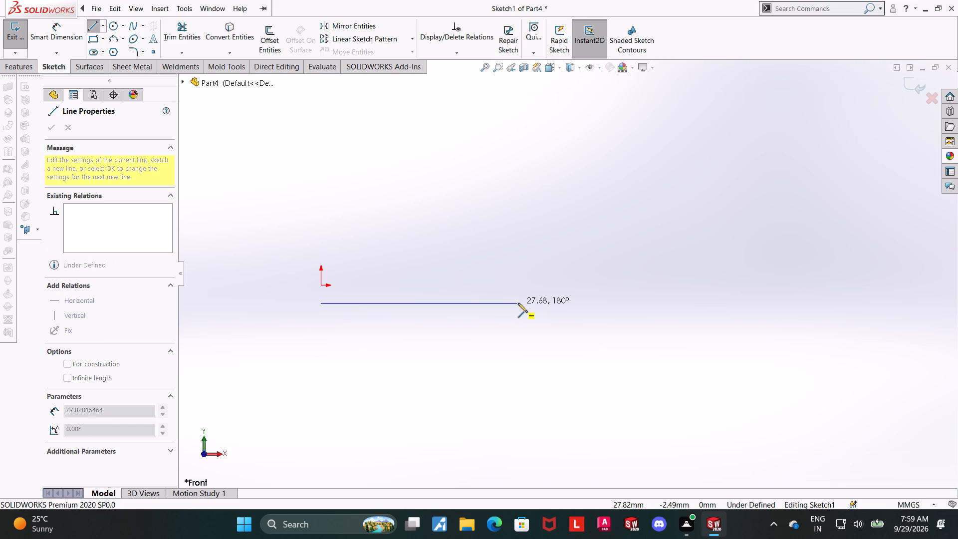
{"action": "left_click", "coordinate": [517, 301]}
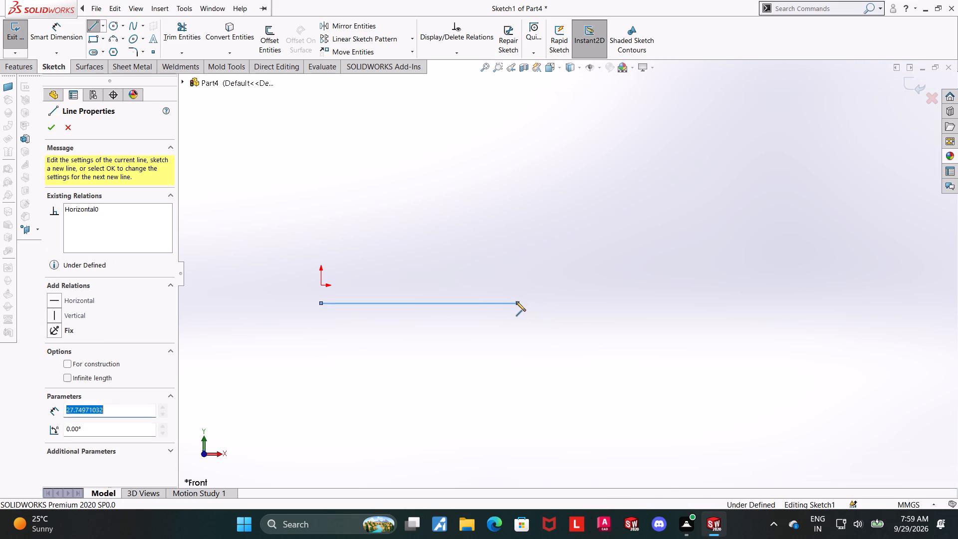
{"action": "left_click", "coordinate": [518, 331]}
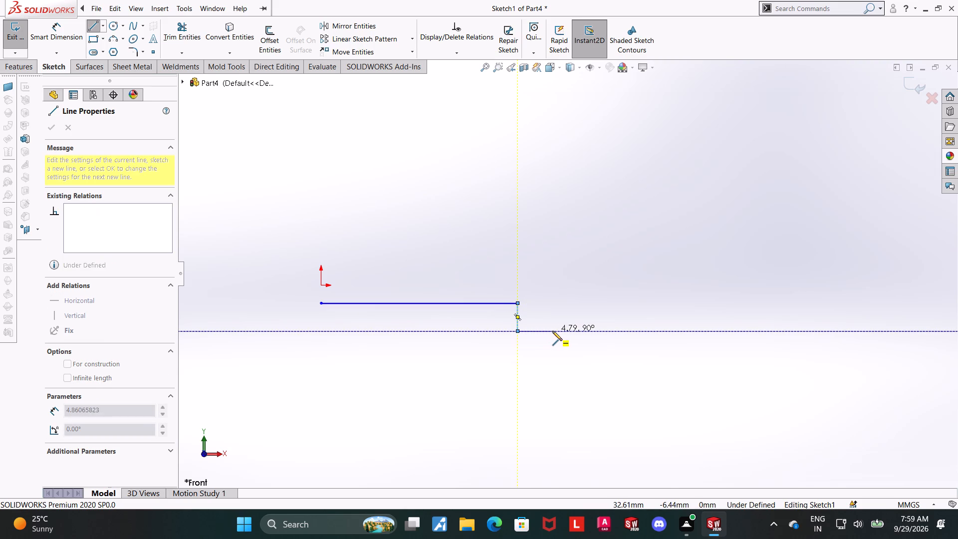
{"action": "left_click", "coordinate": [553, 331]}
{"action": "left_click", "coordinate": [552, 282]}
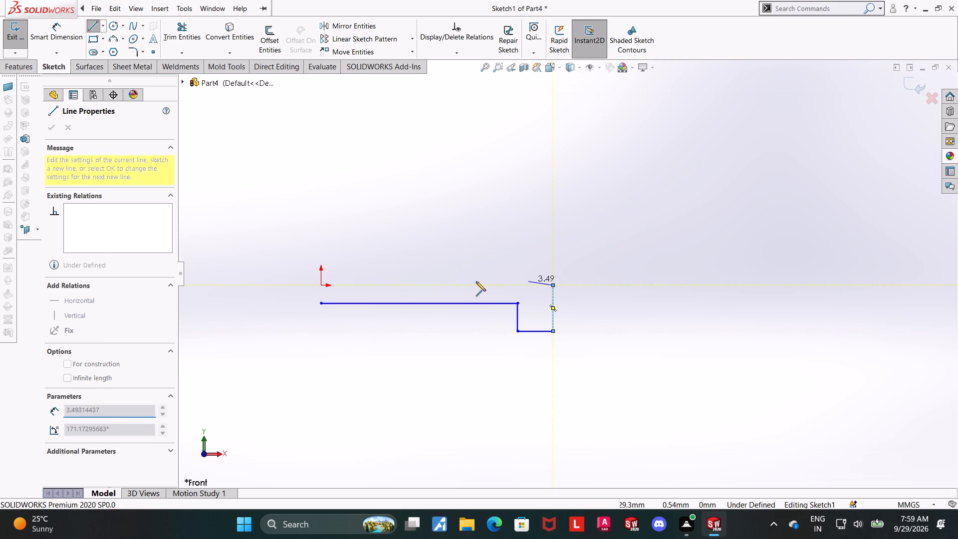
{"action": "left_click", "coordinate": [319, 285]}
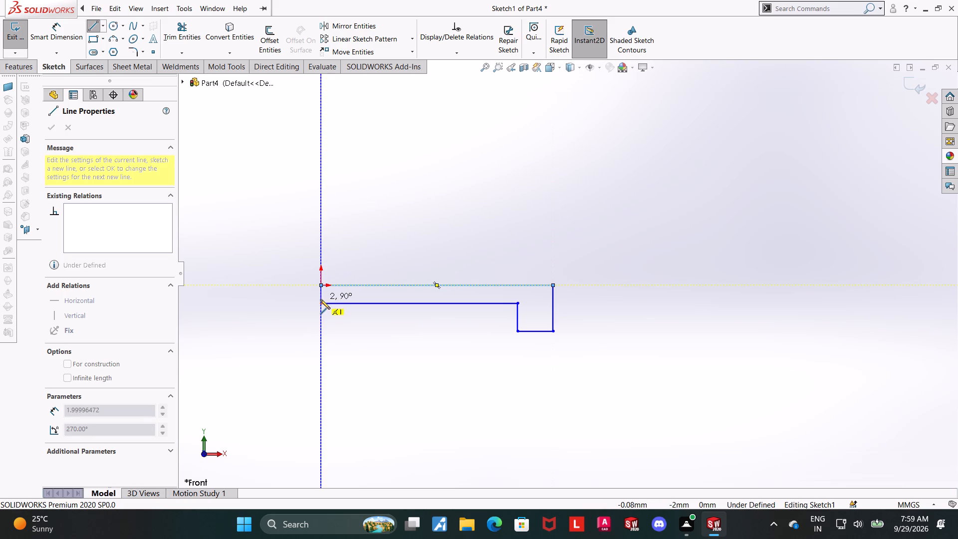
{"action": "left_click", "coordinate": [320, 303]}
{"action": "key", "text": "Escape"}
{"action": "key", "text": "Escape"}
{"action": "key", "text": "Escape"}
Dimension the shank's short vertical edge at the origin as 15/2 (7.5 mm).
{"action": "left_click_drag", "start_coordinate": [39, 21], "coordinate": [62, 22]}
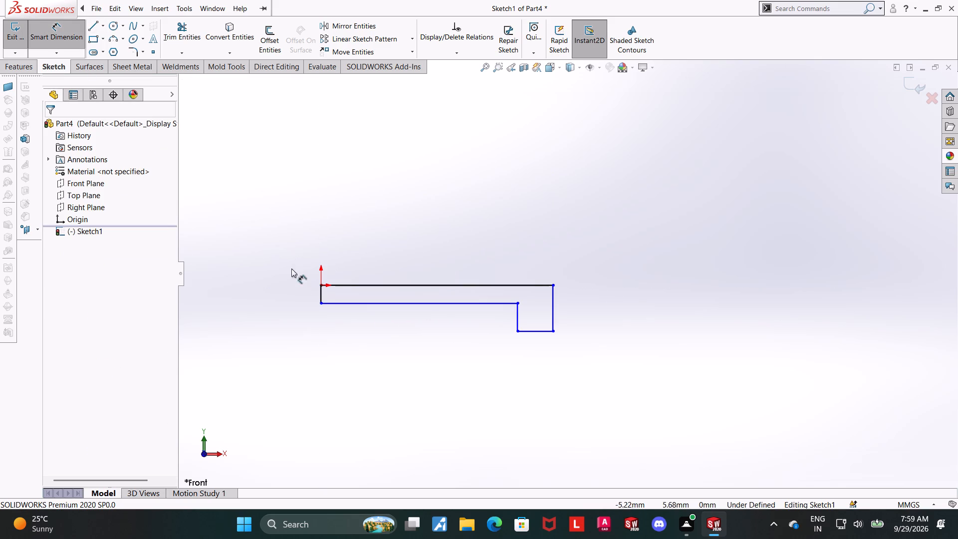
{"action": "left_click", "coordinate": [320, 296]}
{"action": "left_click", "coordinate": [299, 302]}
{"action": "type", "text": "15/2"}
{"action": "key", "text": "Return"}
{"action": "key", "text": "Escape"}
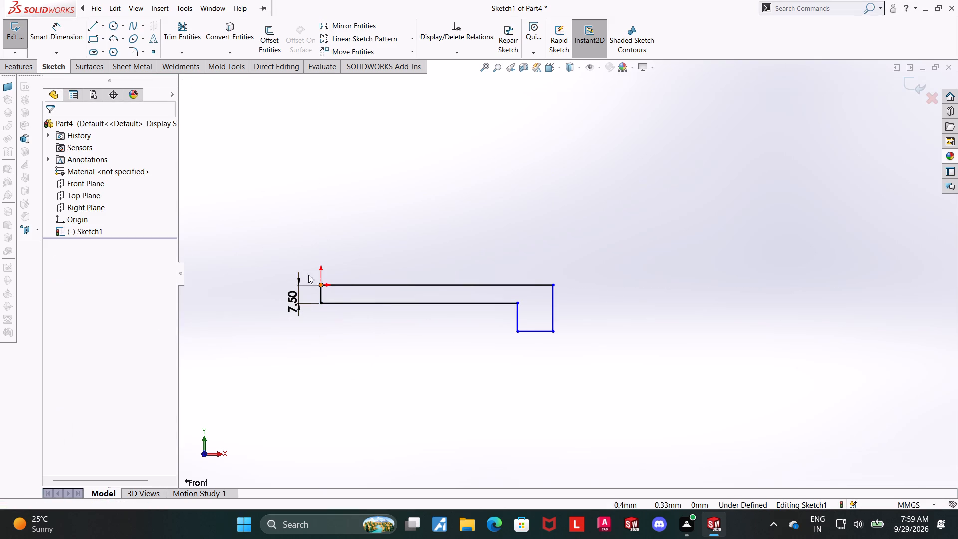
Dimension the head's outer vertical edge as 32/2 (16 mm).
{"action": "left_click", "coordinate": [44, 35]}
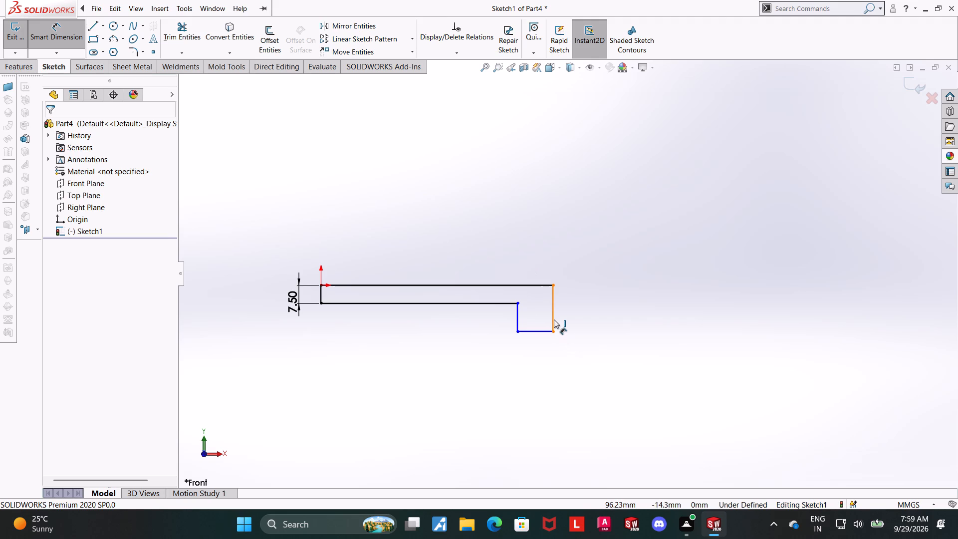
{"action": "left_click", "coordinate": [554, 319]}
{"action": "left_click", "coordinate": [610, 321]}
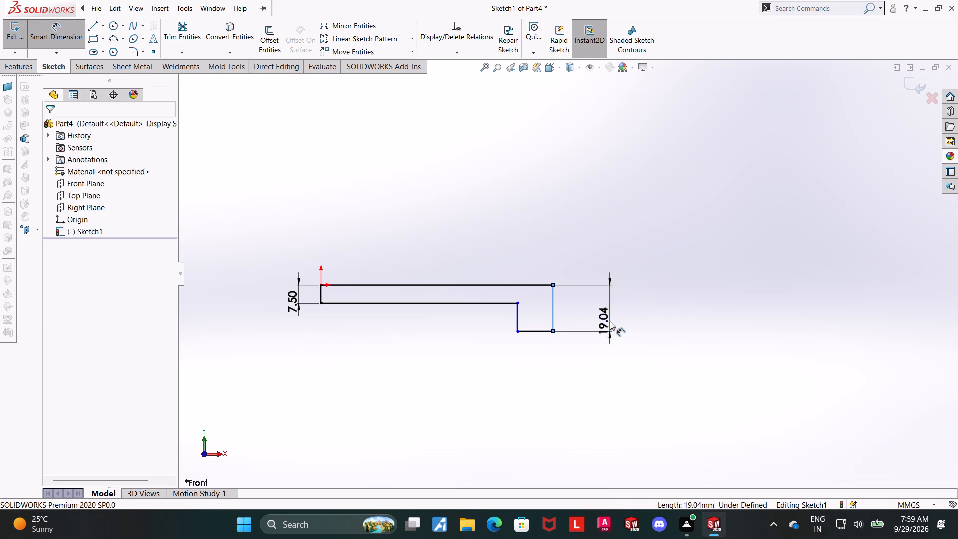
{"action": "type", "text": "32/2"}
{"action": "key", "text": "Return"}
{"action": "key", "text": "Escape"}
{"action": "key", "text": "Escape"}
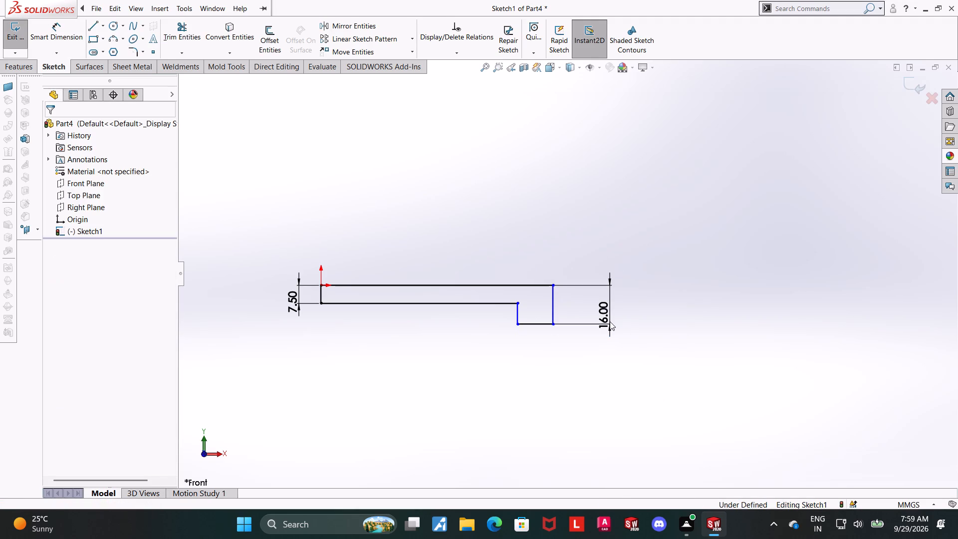
Add a horizontal dimension from the shank's free end to the head's inner vertical edge, enter 112 mm, and undo that value.
{"action": "left_click", "coordinate": [66, 34]}
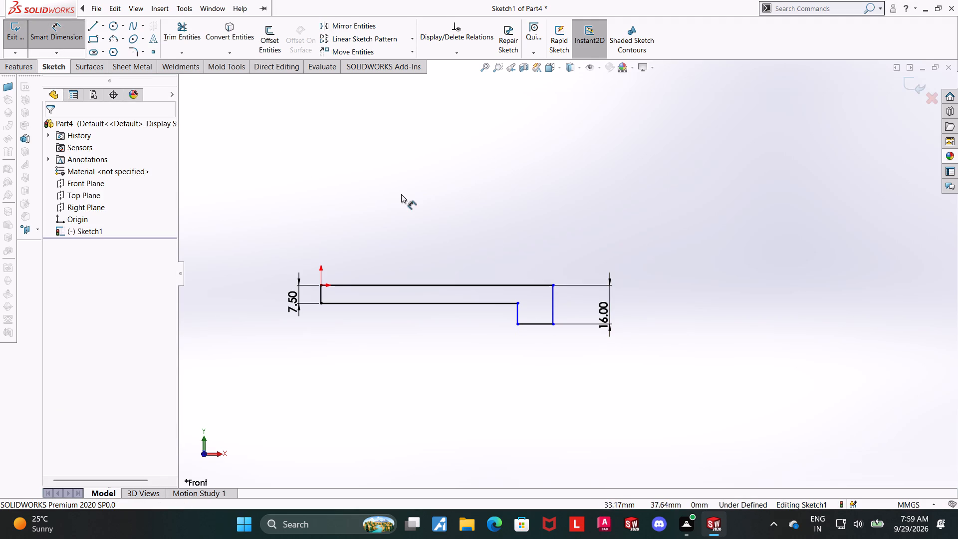
{"action": "left_click", "coordinate": [323, 296]}
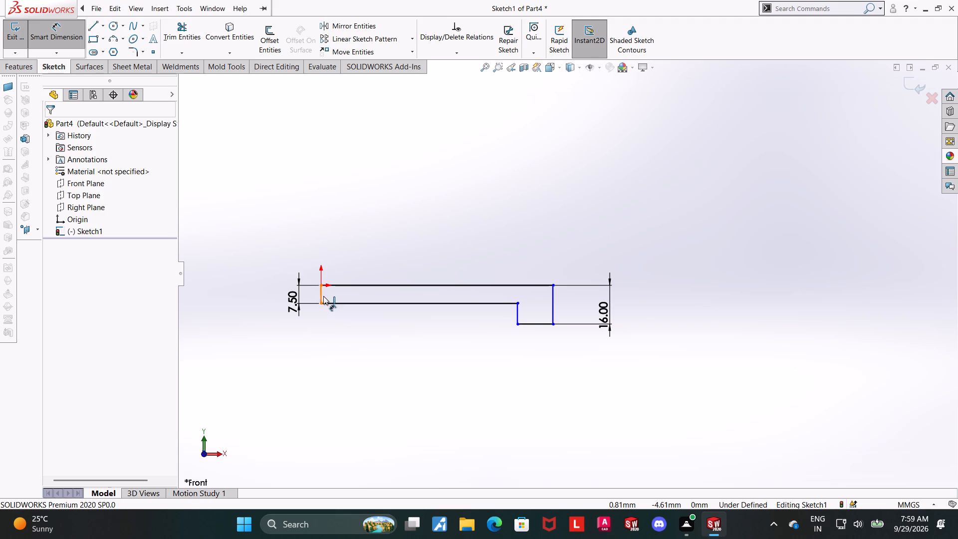
{"action": "left_click", "coordinate": [515, 309]}
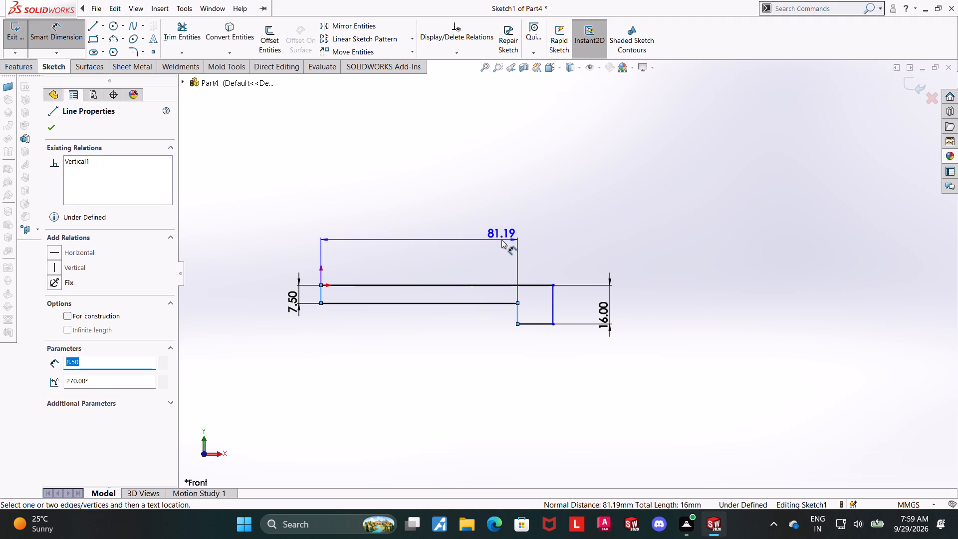
{"action": "left_click", "coordinate": [501, 240]}
{"action": "type", "text": "112"}
{"action": "key", "text": "Return"}
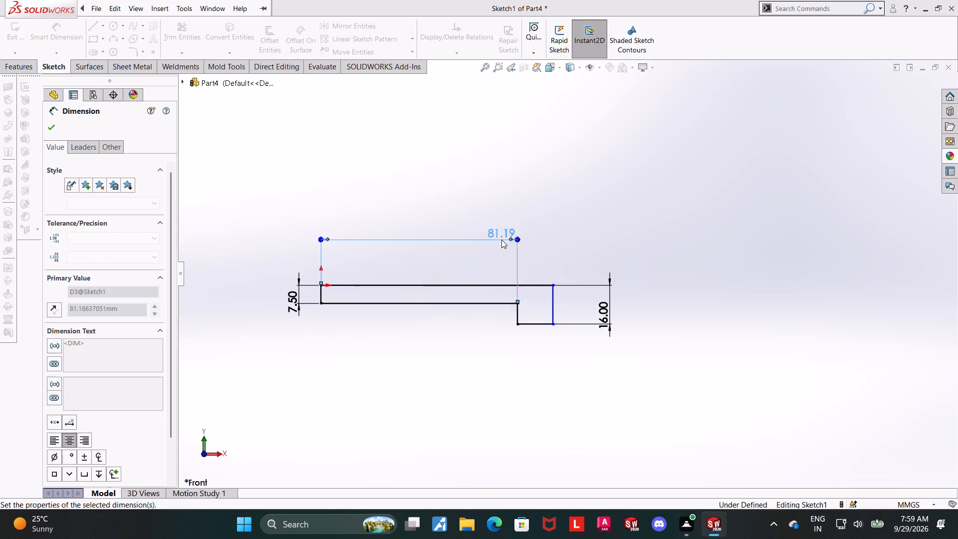
{"action": "key", "text": "Escape"}
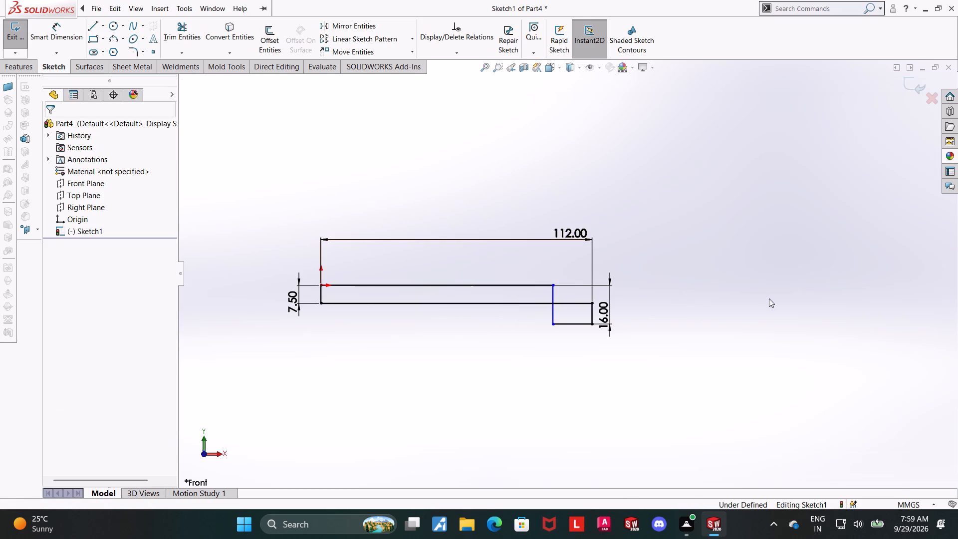
{"action": "key", "text": "ctrl+z"}
Dimension the head's width between its inner and outer vertical edges as 10 mm.
{"action": "left_click_drag", "start_coordinate": [39, 42], "coordinate": [47, 43]}
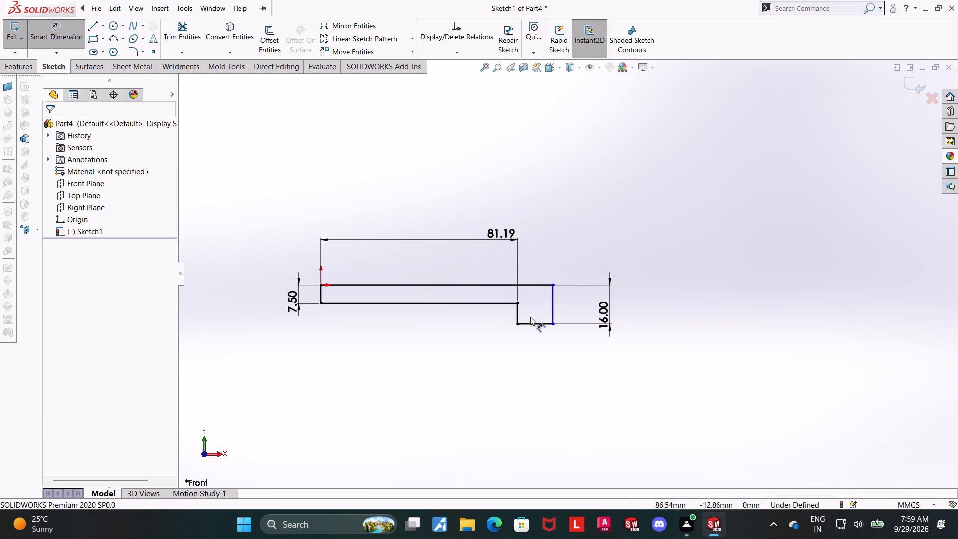
{"action": "left_click", "coordinate": [518, 312]}
{"action": "left_click", "coordinate": [552, 307]}
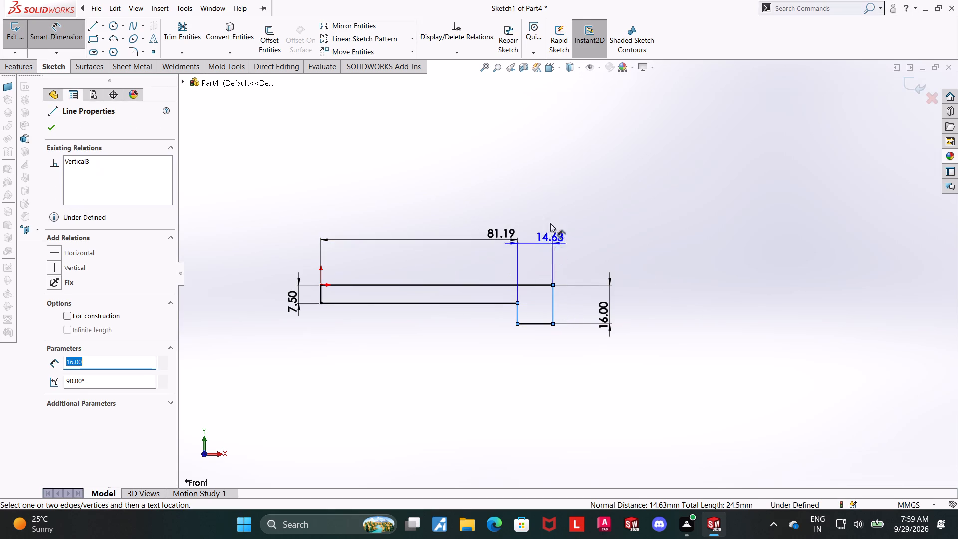
{"action": "left_click", "coordinate": [552, 190]}
{"action": "type", "text": "10"}
{"action": "key", "text": "Return"}
{"action": "key", "text": "Escape"}
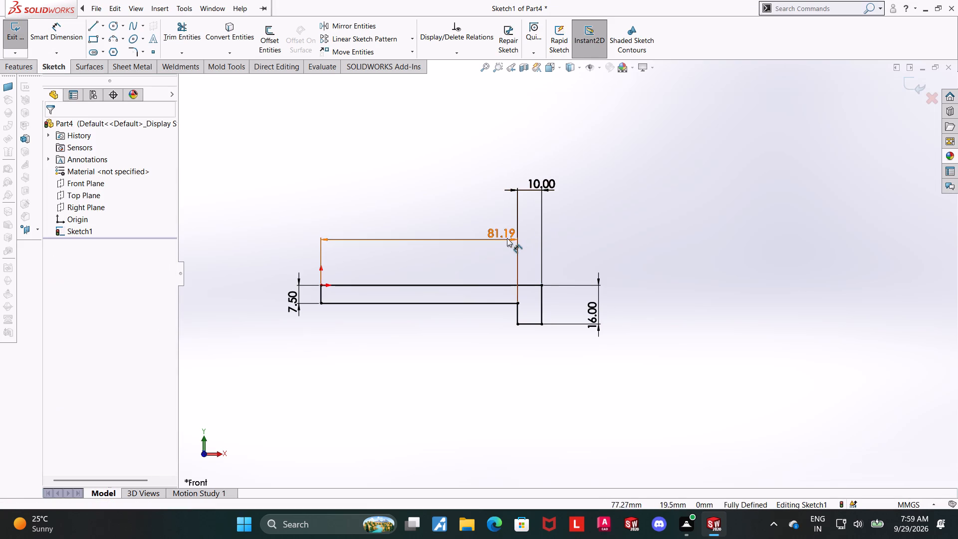
Set the shank's length dimension to 112 mm and exit the sketch.
{"action": "double_click", "coordinate": [506, 237]}
{"action": "left_click_drag", "start_coordinate": [526, 233], "coordinate": [316, 233]}
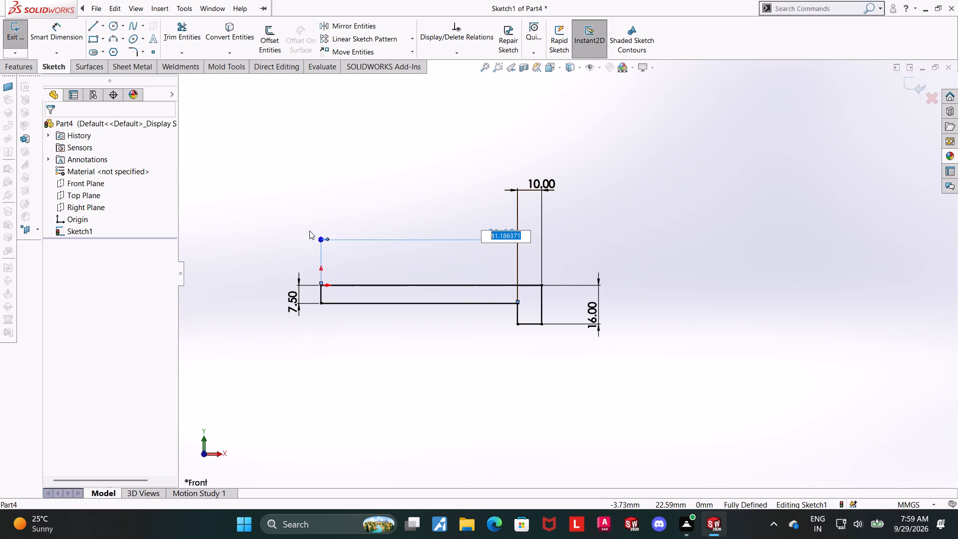
{"action": "type", "text": "112"}
{"action": "key", "text": "Return"}
{"action": "key", "text": "Escape"}
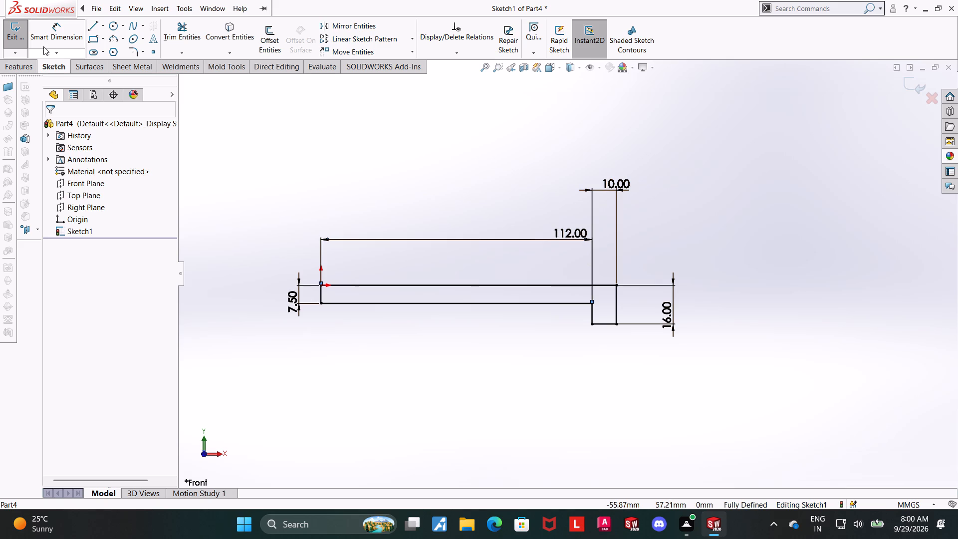
{"action": "left_click", "coordinate": [8, 25]}
Revolve the stepped profile 360° about its long edge through the origin to form the headed pin.
{"action": "left_click", "coordinate": [59, 38]}
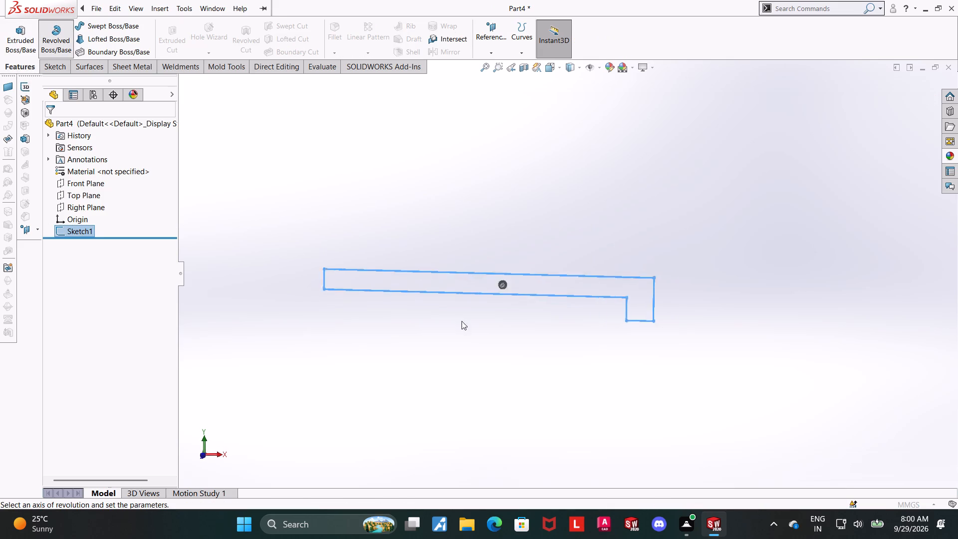
{"action": "left_click", "coordinate": [453, 224]}
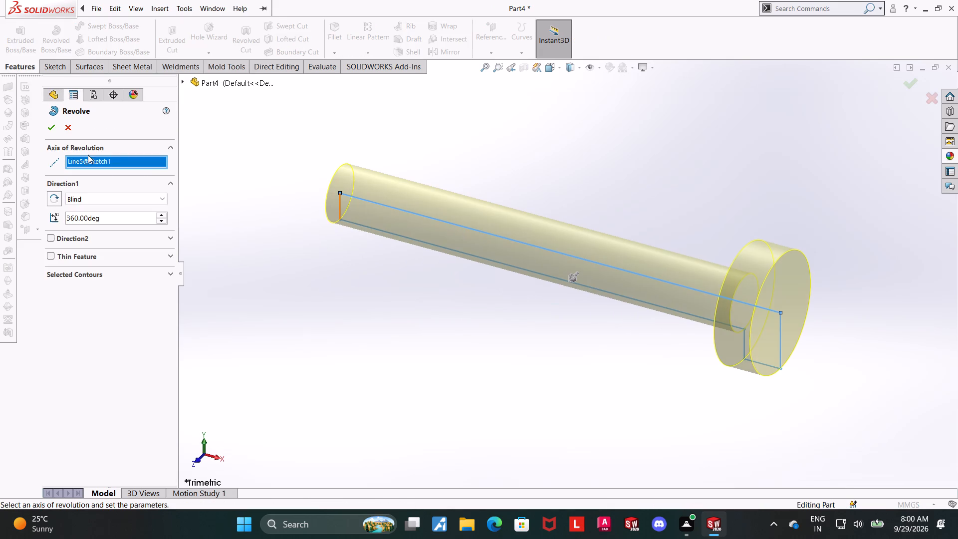
{"action": "left_click", "coordinate": [52, 128]}
{"action": "scroll", "coordinate": [696, 315], "scroll_direction": "up", "scroll_amount": 4}
{"action": "left_click", "coordinate": [602, 333]}
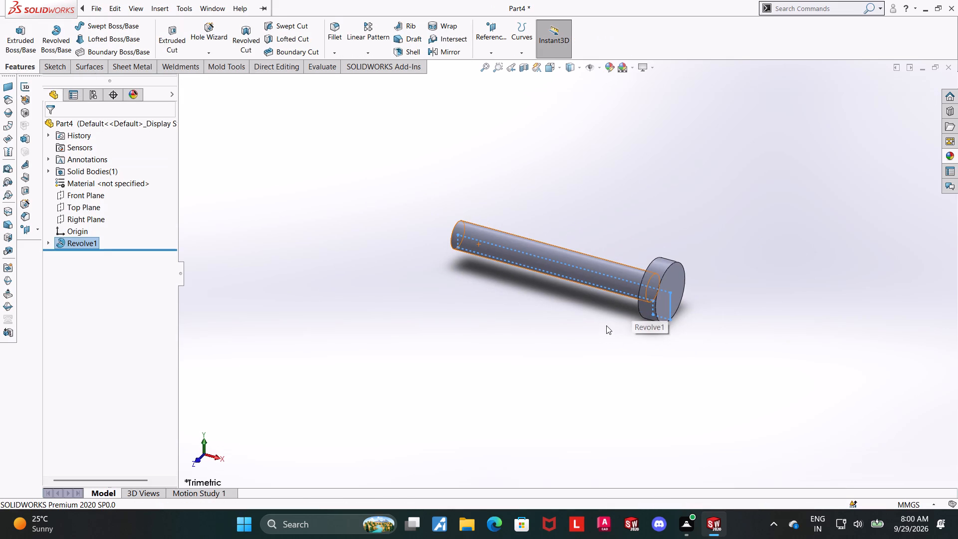
On the Front Plane, sketch a circle of about 6 mm radius on the shank's axis, about 9 mm from its free end.
{"action": "middle_click_drag", "start_coordinate": [606, 324], "coordinate": [621, 276]}
{"action": "scroll", "coordinate": [624, 278], "scroll_direction": "down", "scroll_amount": 2}
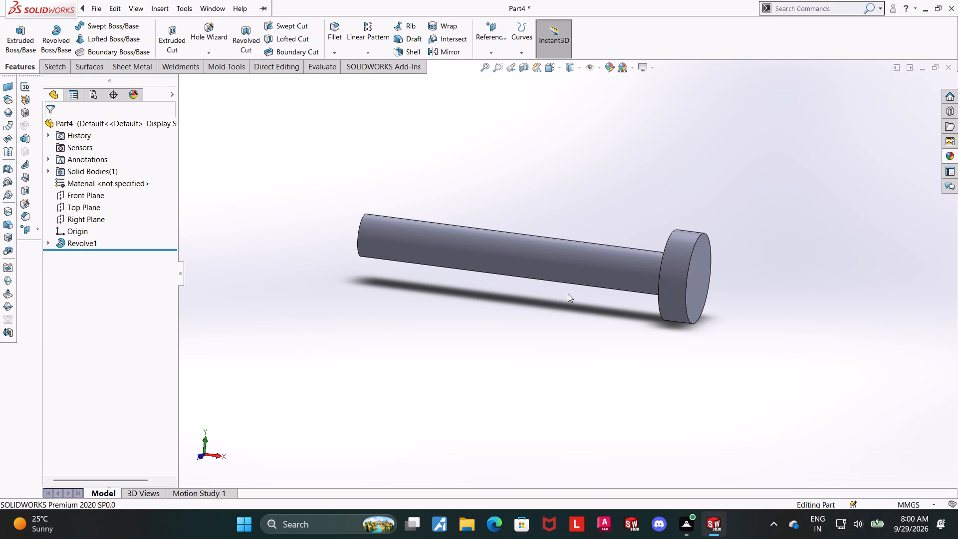
{"action": "middle_click_drag", "start_coordinate": [569, 295], "coordinate": [608, 245]}
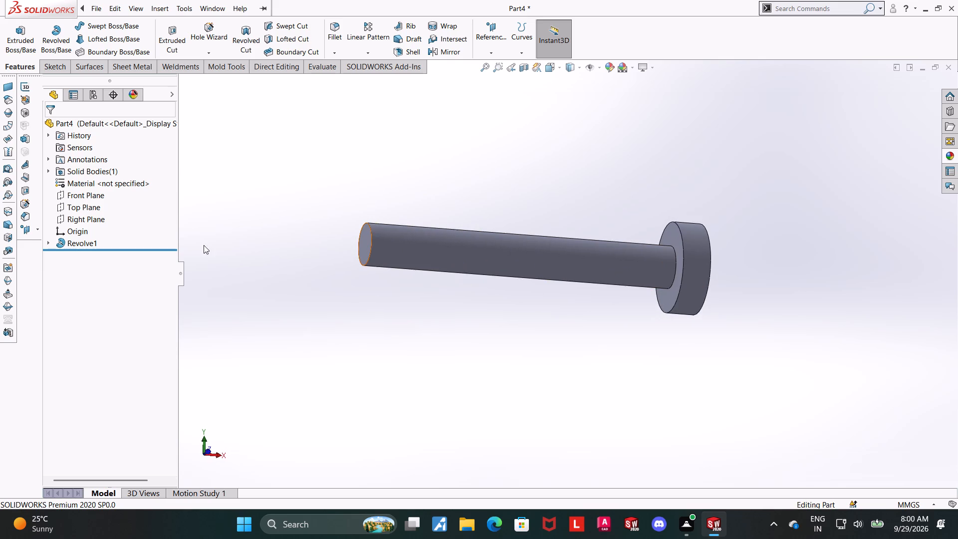
{"action": "left_click", "coordinate": [64, 195]}
{"action": "left_click", "coordinate": [73, 183]}
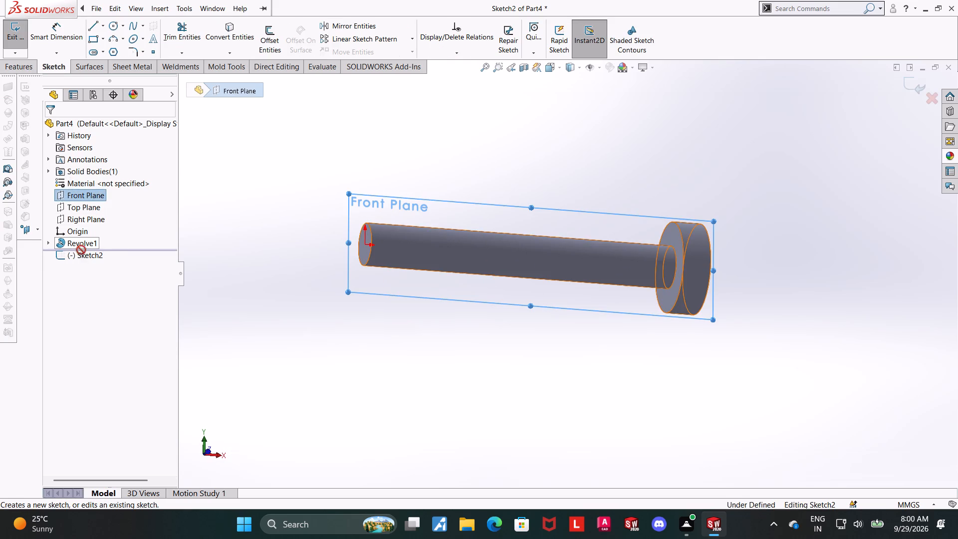
{"action": "left_click", "coordinate": [82, 253]}
{"action": "left_click", "coordinate": [104, 242]}
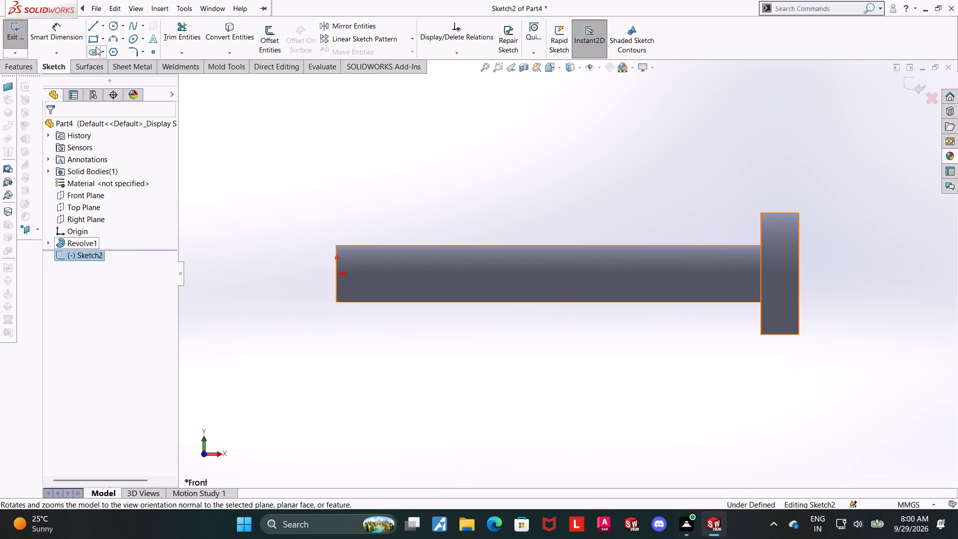
{"action": "left_click", "coordinate": [111, 30]}
{"action": "left_click", "coordinate": [371, 271]}
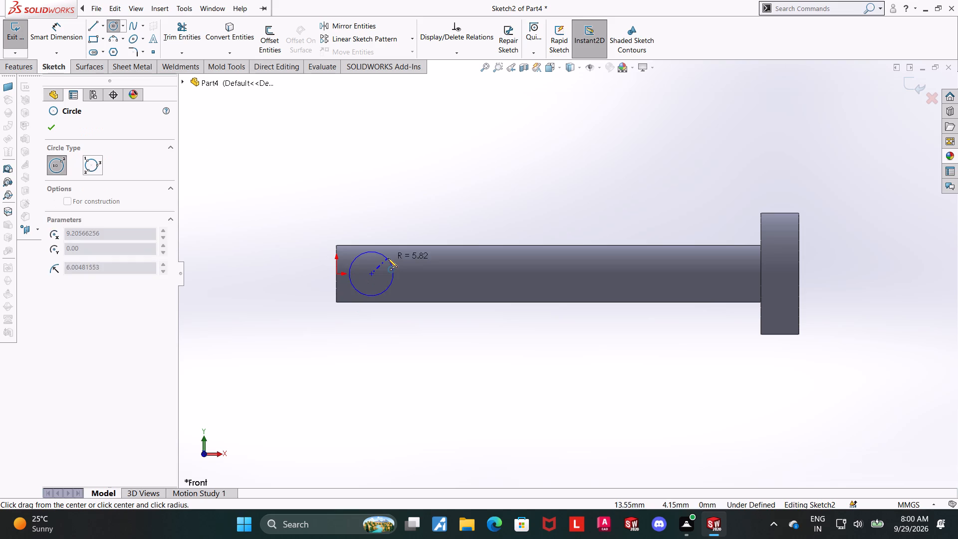
{"action": "left_click", "coordinate": [388, 258]}
Dimension the circle's diameter as 3 mm.
{"action": "left_click", "coordinate": [63, 31]}
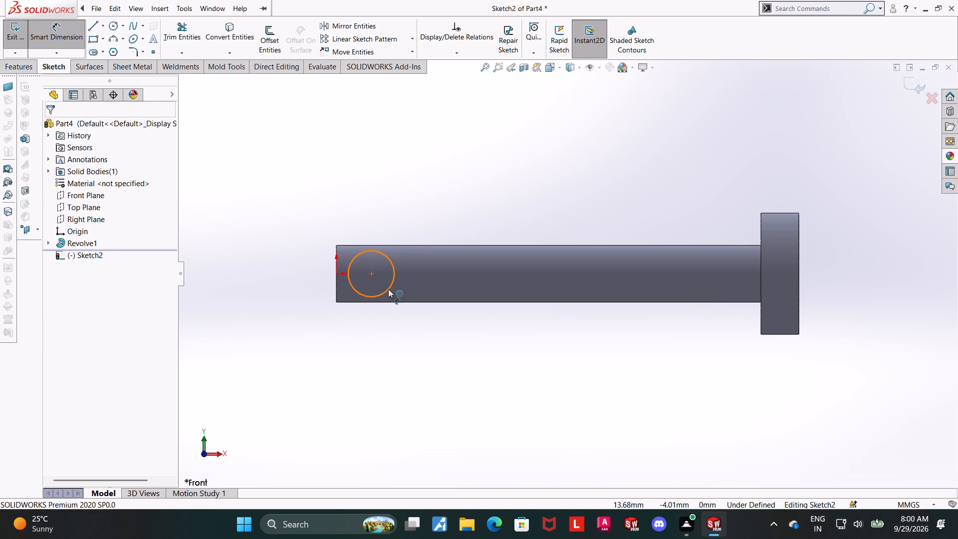
{"action": "left_click", "coordinate": [388, 289]}
{"action": "left_click", "coordinate": [414, 286]}
{"action": "key", "text": "3"}
{"action": "key", "text": "Return"}
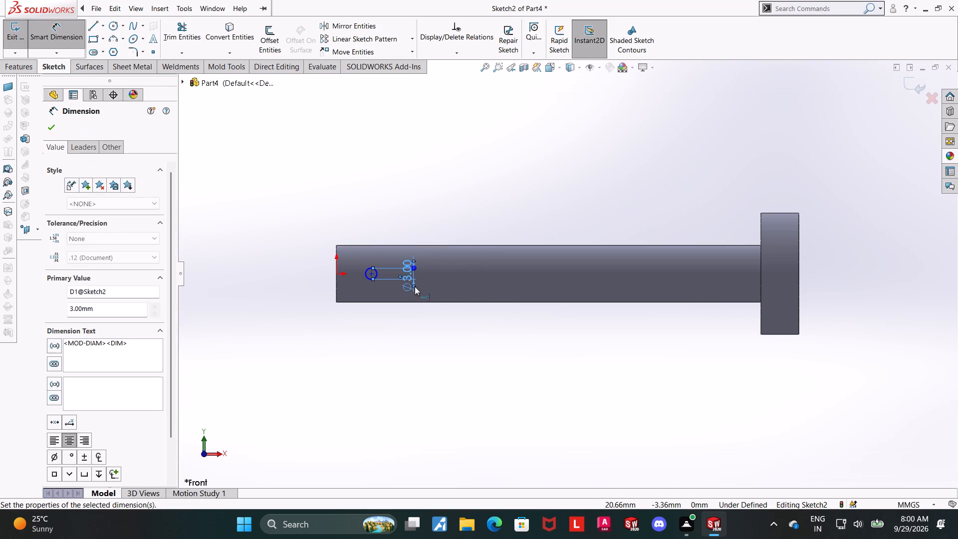
{"action": "key", "text": "Escape"}
Dimension the circle's centre 105 mm from the head's inner face and exit the sketch.
{"action": "left_click", "coordinate": [73, 32]}
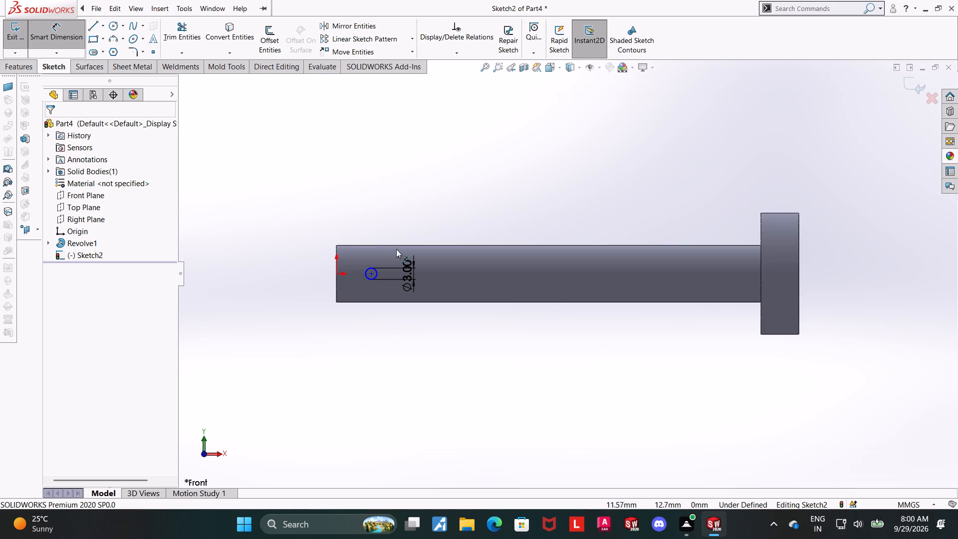
{"action": "scroll", "coordinate": [398, 257], "scroll_direction": "down", "scroll_amount": 2}
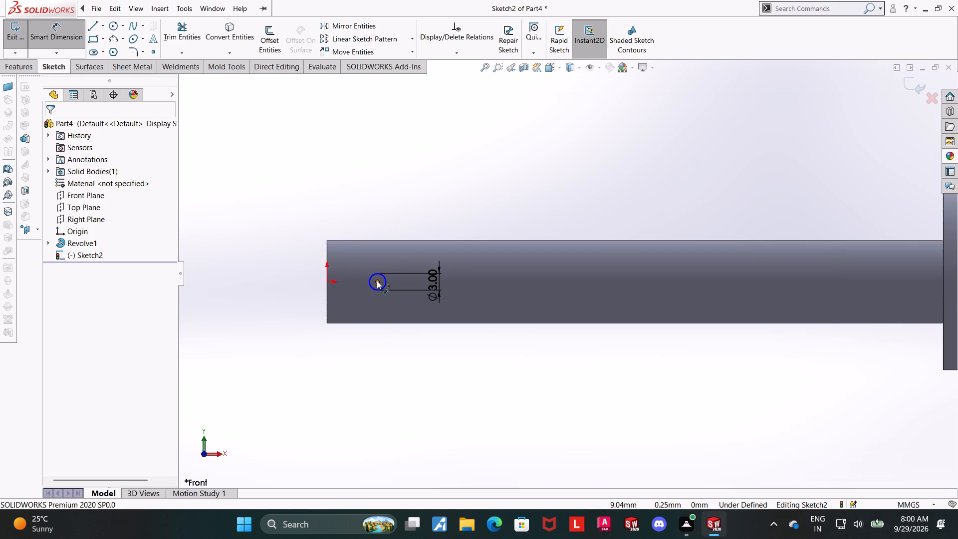
{"action": "left_click", "coordinate": [377, 280]}
{"action": "scroll", "coordinate": [740, 287], "scroll_direction": "up", "scroll_amount": 3}
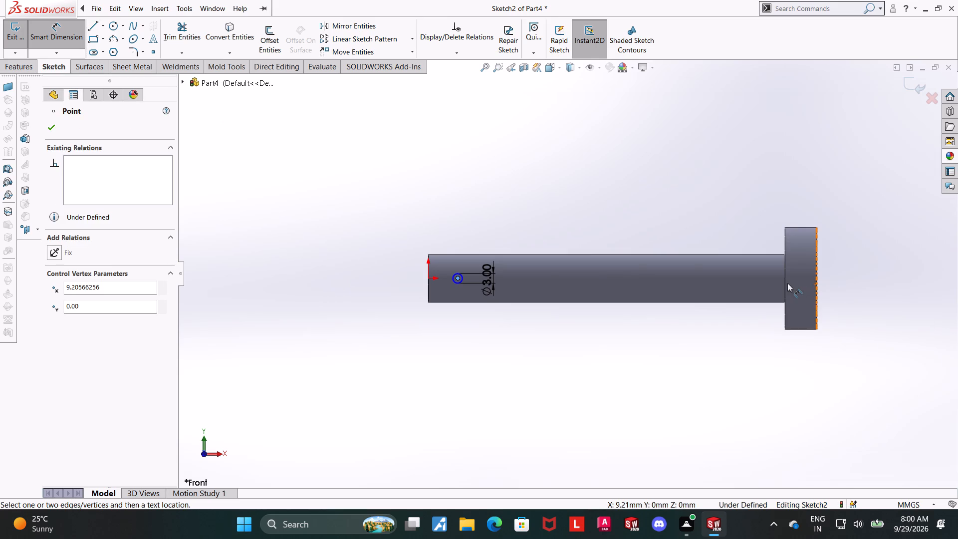
{"action": "left_click", "coordinate": [786, 282]}
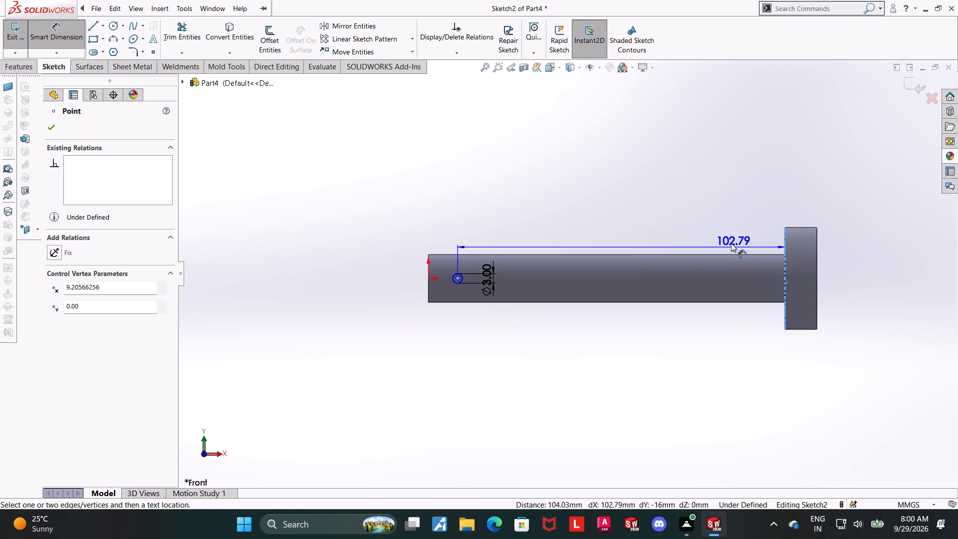
{"action": "left_click", "coordinate": [728, 221]}
{"action": "type", "text": "105"}
{"action": "key", "text": "Return"}
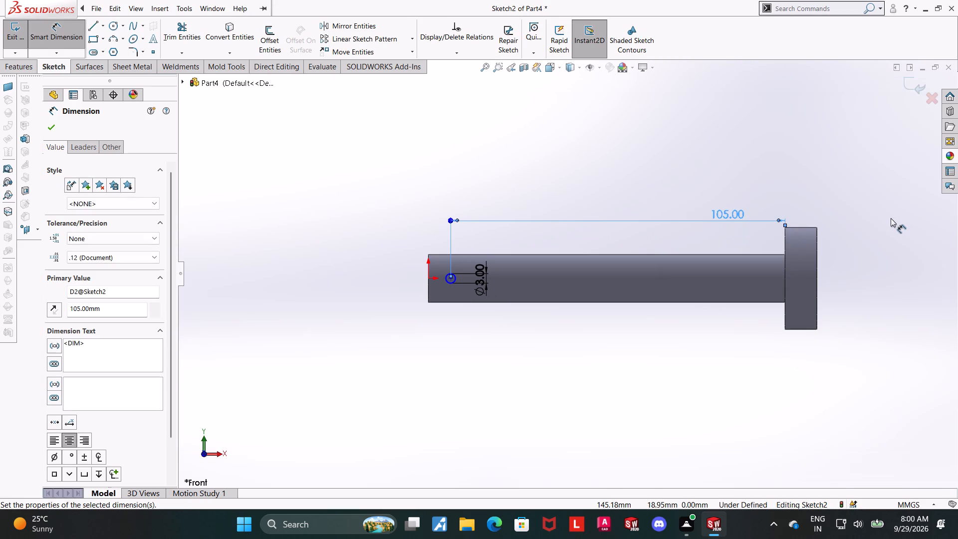
{"action": "left_click", "coordinate": [908, 82]}
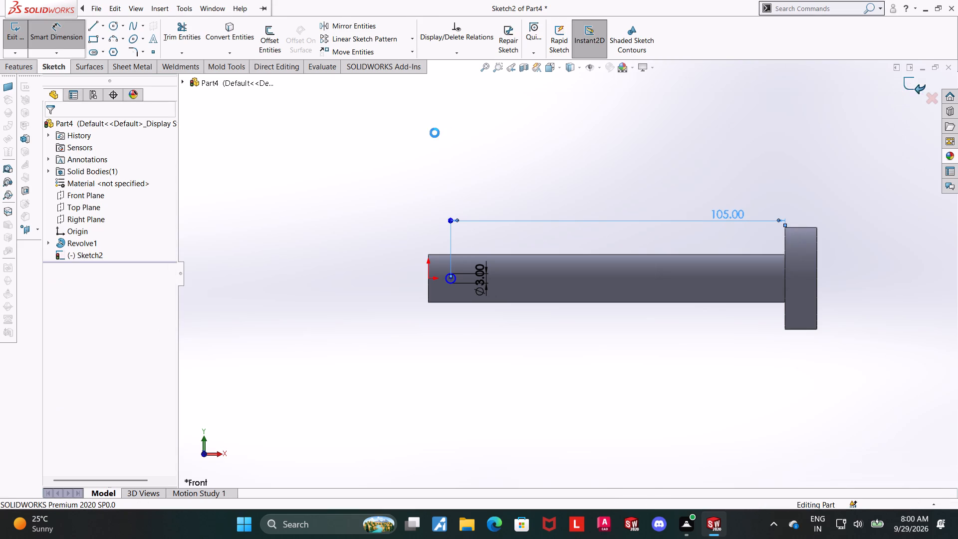
Cut-extrude the circle through the shank in both directions using the Through All - Both end condition.
{"action": "scroll", "coordinate": [435, 133], "scroll_direction": "up", "scroll_amount": 1}
{"action": "middle_click", "coordinate": [435, 133]}
{"action": "middle_click_drag", "start_coordinate": [231, 107], "coordinate": [276, 109]}
{"action": "left_click", "coordinate": [165, 33]}
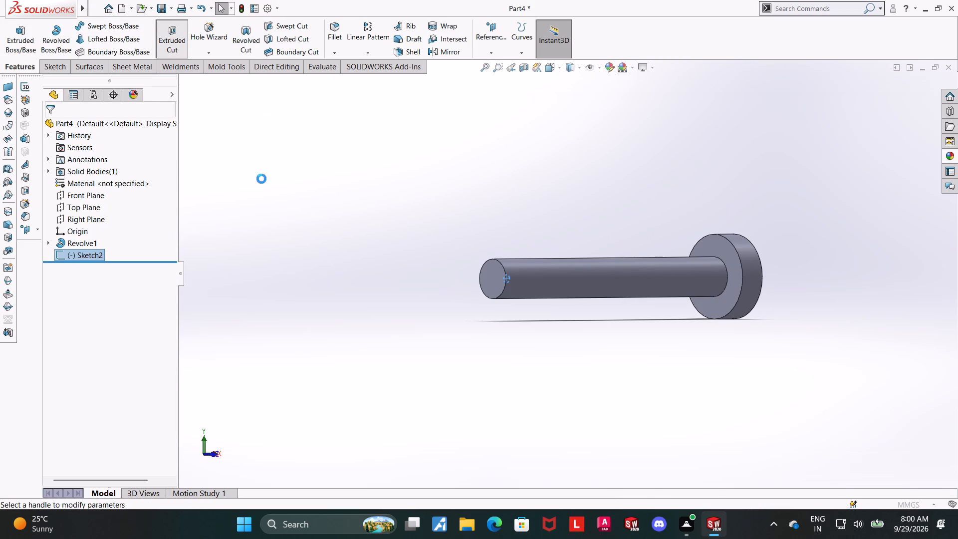
{"action": "middle_click_drag", "start_coordinate": [283, 198], "coordinate": [283, 208]}
{"action": "left_click", "coordinate": [92, 162]}
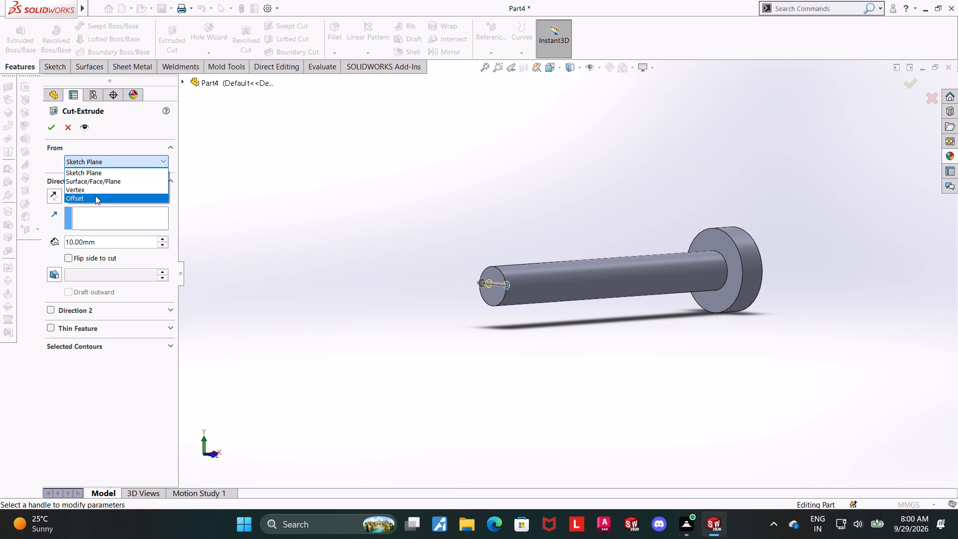
{"action": "left_click", "coordinate": [427, 224]}
{"action": "left_click", "coordinate": [102, 192]}
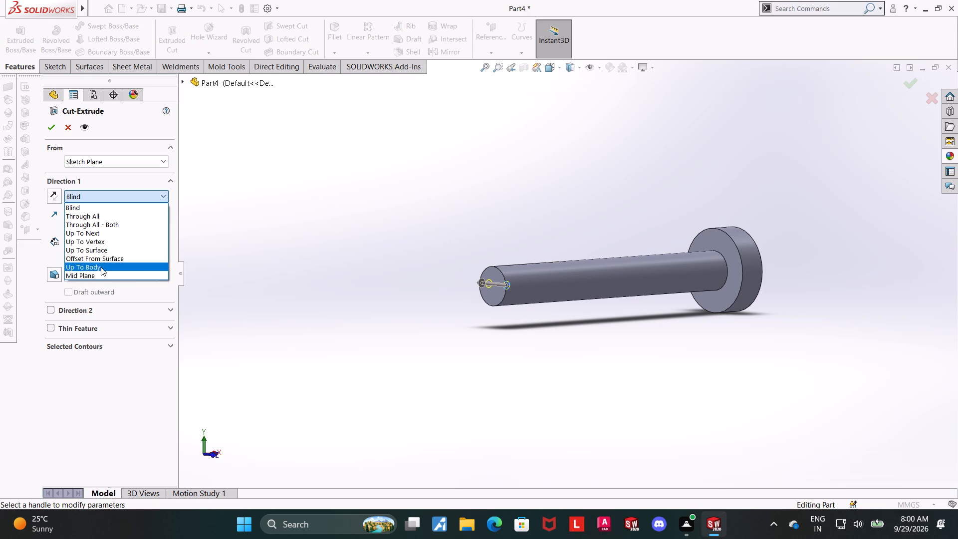
{"action": "left_click", "coordinate": [101, 272]}
{"action": "left_click", "coordinate": [86, 193]}
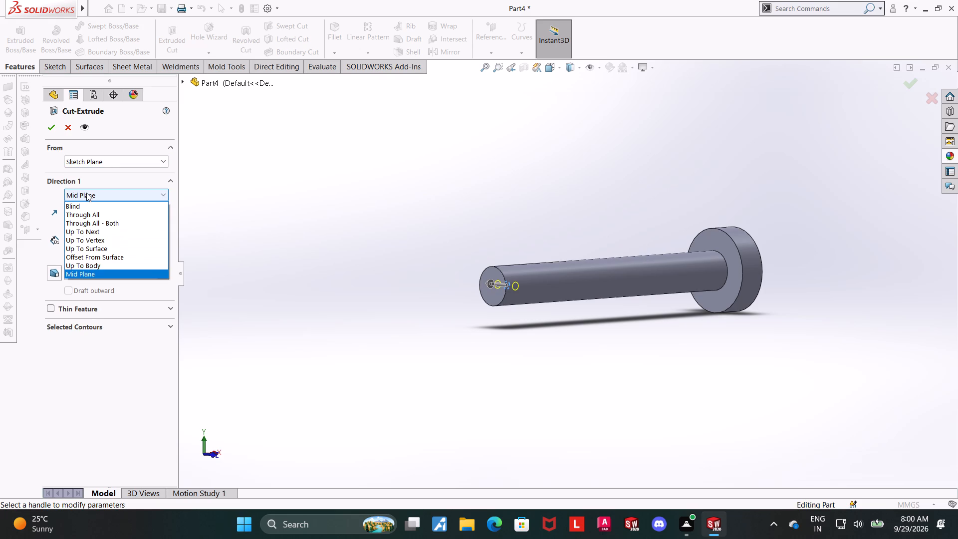
{"action": "left_click", "coordinate": [91, 224]}
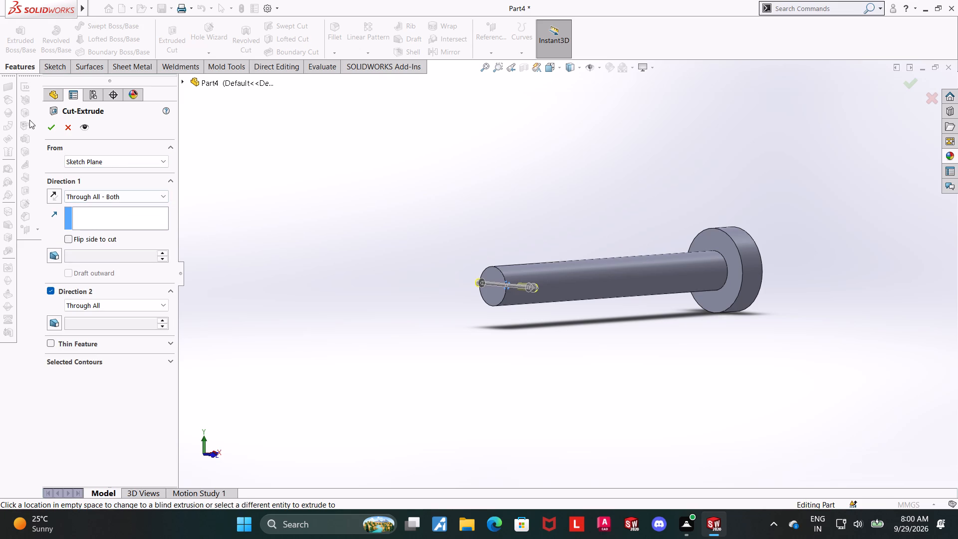
{"action": "left_click", "coordinate": [44, 126]}
{"action": "left_click", "coordinate": [437, 227]}
Examine the cross hole through the pin's shank and the dimensions of its cut sketch.
{"action": "middle_click_drag", "start_coordinate": [628, 370], "coordinate": [584, 371]}
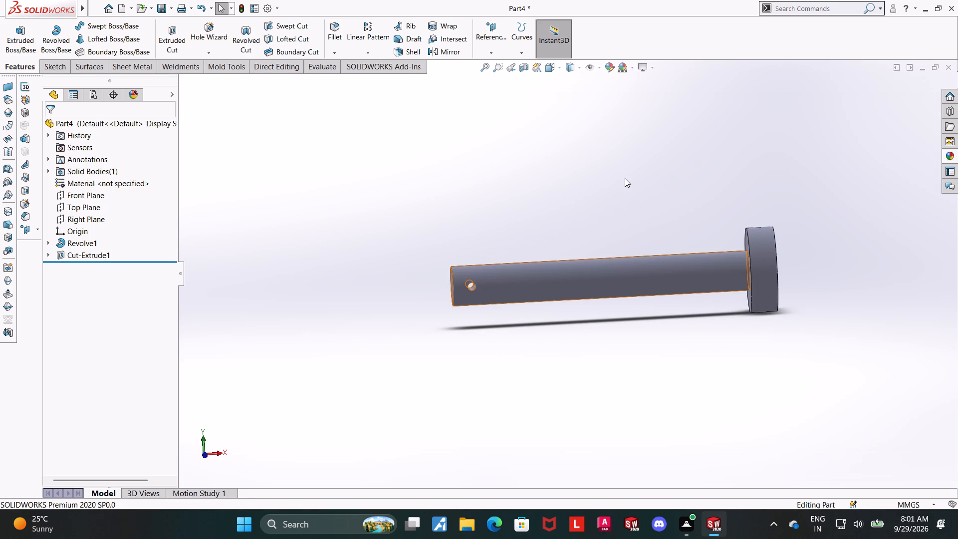
{"action": "scroll", "coordinate": [571, 304], "scroll_direction": "down", "scroll_amount": 2}
{"action": "scroll", "coordinate": [548, 350], "scroll_direction": "down", "scroll_amount": 1}
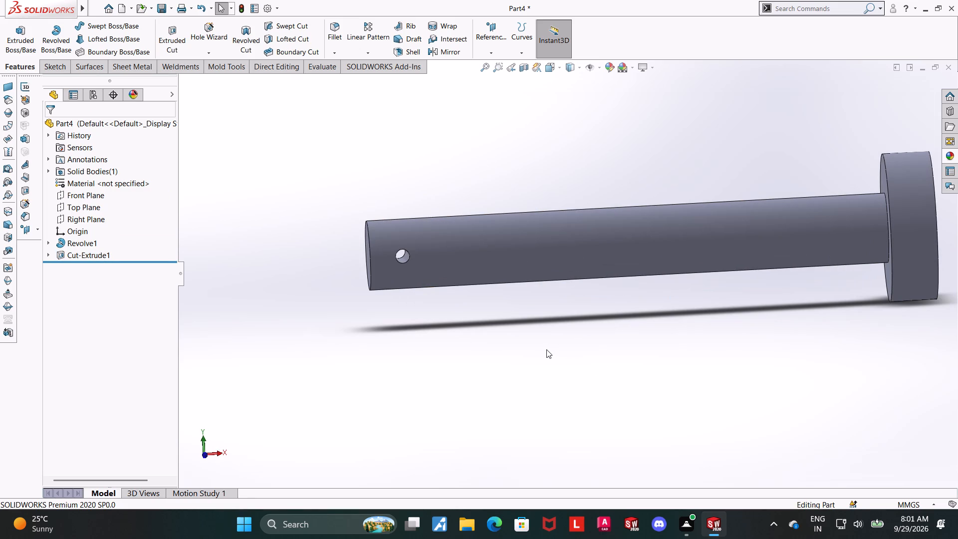
{"action": "middle_click_drag", "start_coordinate": [544, 349], "coordinate": [567, 364]}
{"action": "scroll", "coordinate": [567, 364], "scroll_direction": "up", "scroll_amount": 1}
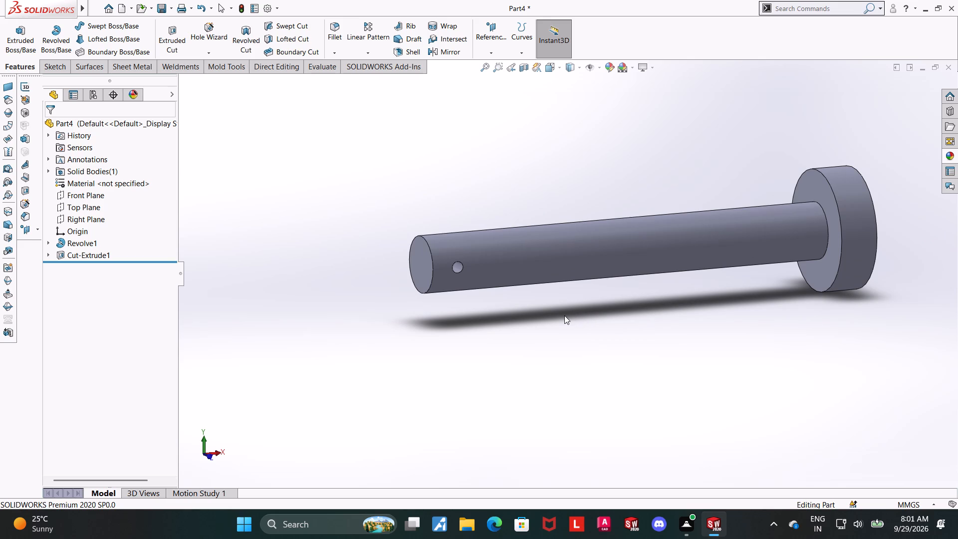
{"action": "left_click", "coordinate": [49, 241]}
{"action": "left_click", "coordinate": [50, 244]}
{"action": "left_click", "coordinate": [51, 254]}
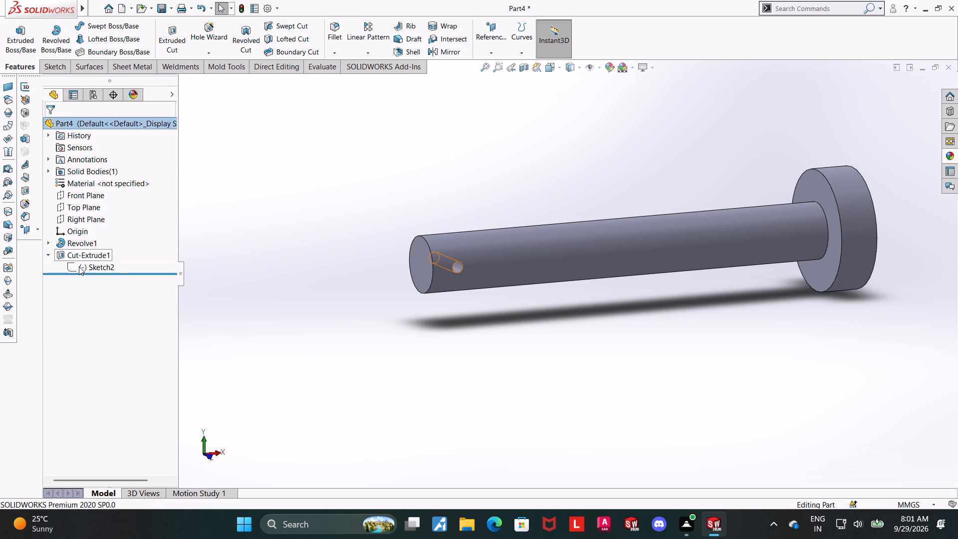
{"action": "left_click", "coordinate": [79, 267]}
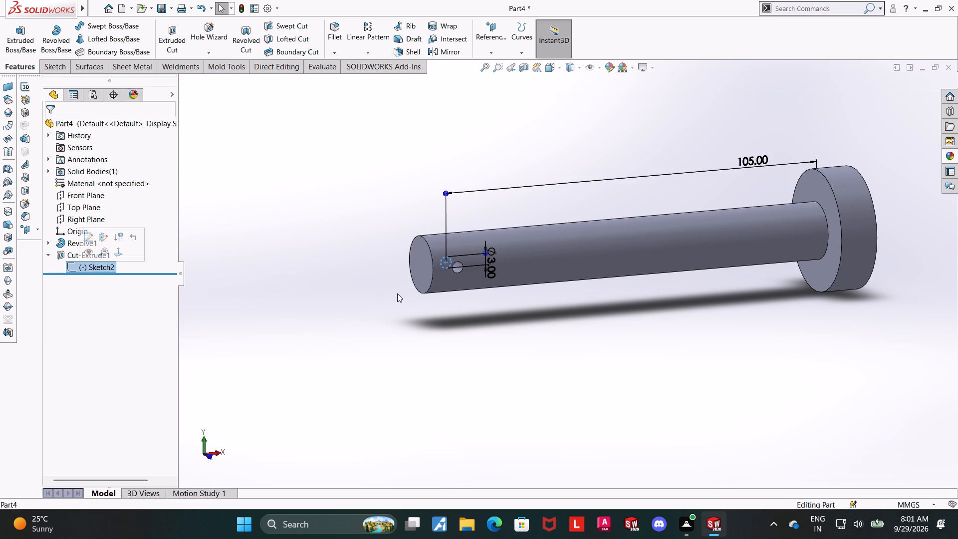
{"action": "scroll", "coordinate": [397, 293], "scroll_direction": "up", "scroll_amount": 1}
{"action": "left_click", "coordinate": [563, 325]}
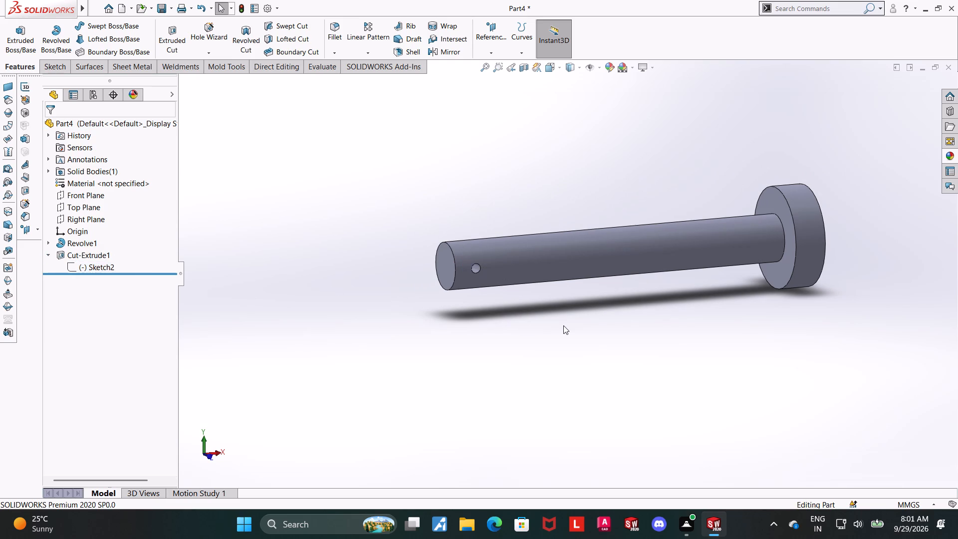
Chamfer the head's outer face edge and the shank's free-end edge with a 2 mm distance at 45 degrees.
{"action": "scroll", "coordinate": [857, 253], "scroll_direction": "up", "scroll_amount": 1}
{"action": "middle_click_drag", "start_coordinate": [857, 253], "coordinate": [778, 251]}
{"action": "scroll", "coordinate": [788, 251], "scroll_direction": "down", "scroll_amount": 1}
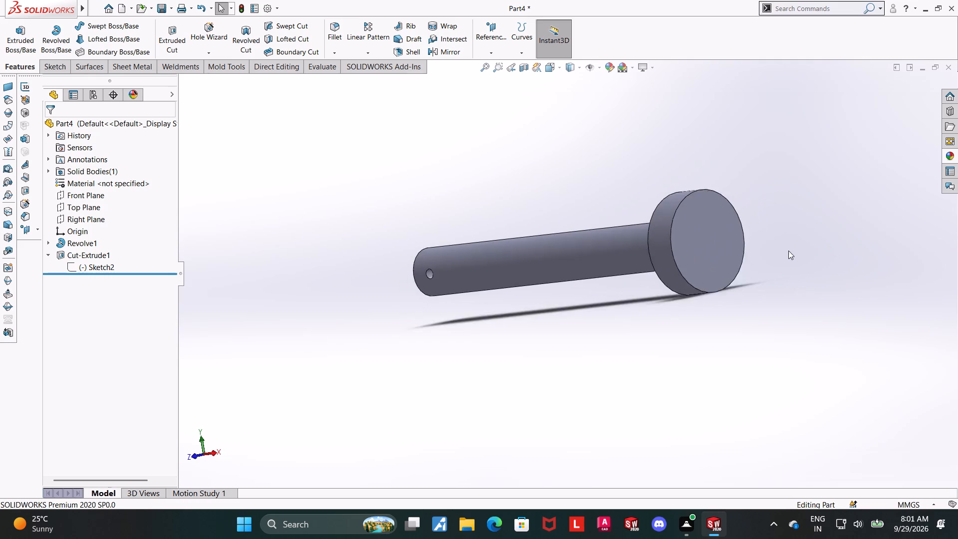
{"action": "scroll", "coordinate": [788, 251], "scroll_direction": "down", "scroll_amount": 3}
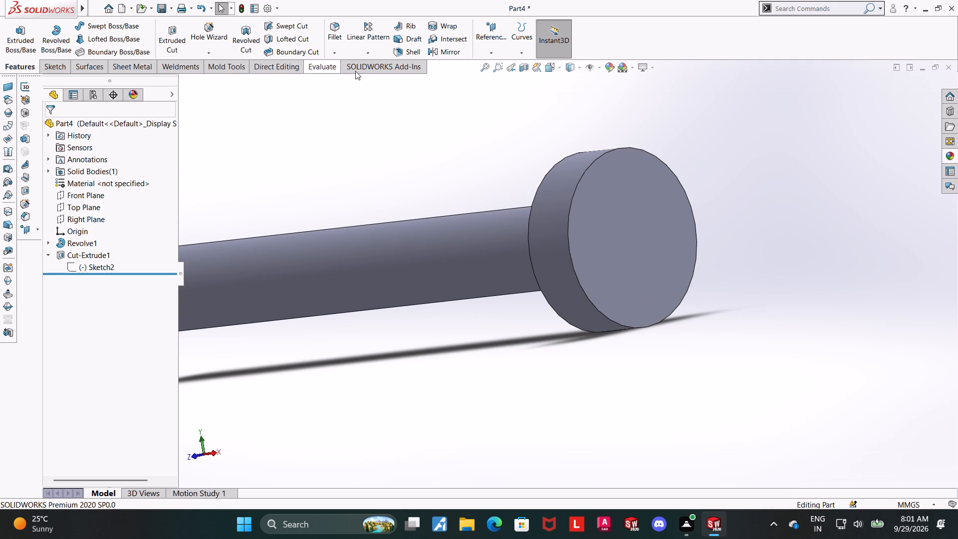
{"action": "left_click", "coordinate": [338, 53]}
{"action": "left_click", "coordinate": [342, 75]}
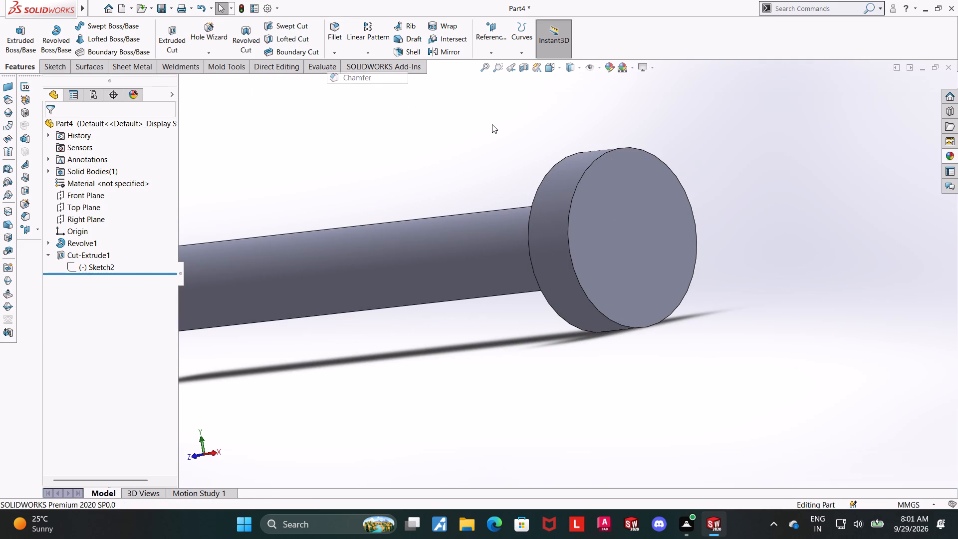
{"action": "left_click", "coordinate": [573, 198]}
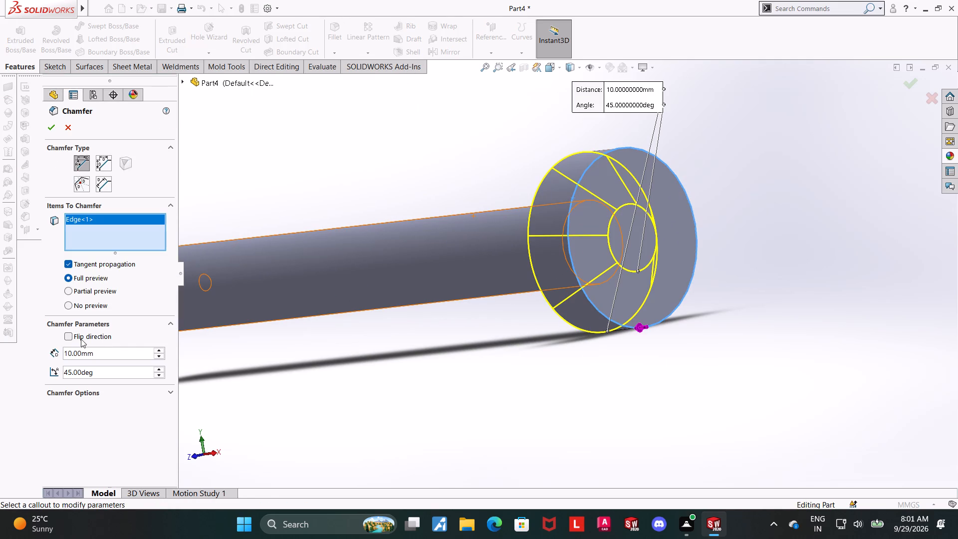
{"action": "left_click_drag", "start_coordinate": [113, 353], "coordinate": [0, 350]}
{"action": "key", "text": "2"}
{"action": "key", "text": "Return"}
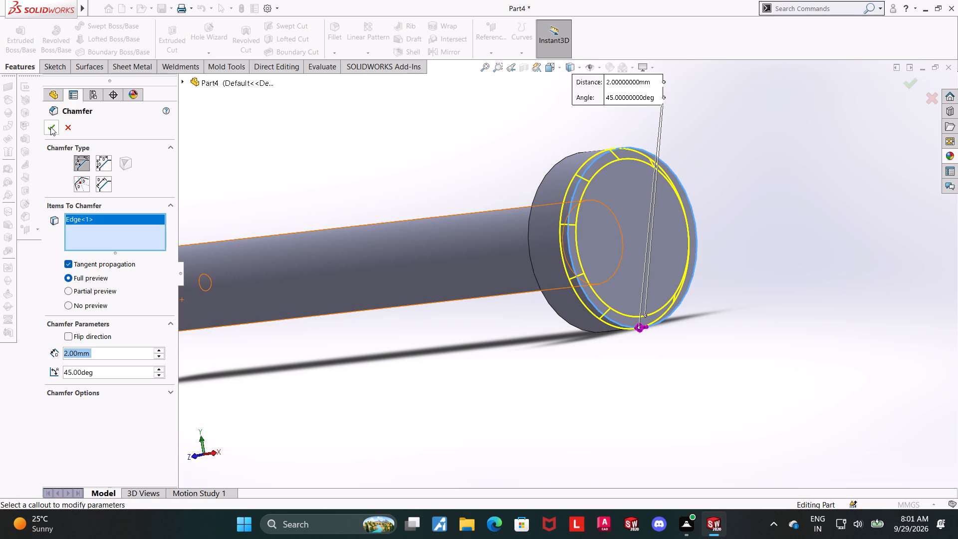
{"action": "scroll", "coordinate": [370, 312], "scroll_direction": "up", "scroll_amount": 3}
{"action": "middle_click_drag", "start_coordinate": [325, 332], "coordinate": [451, 355]}
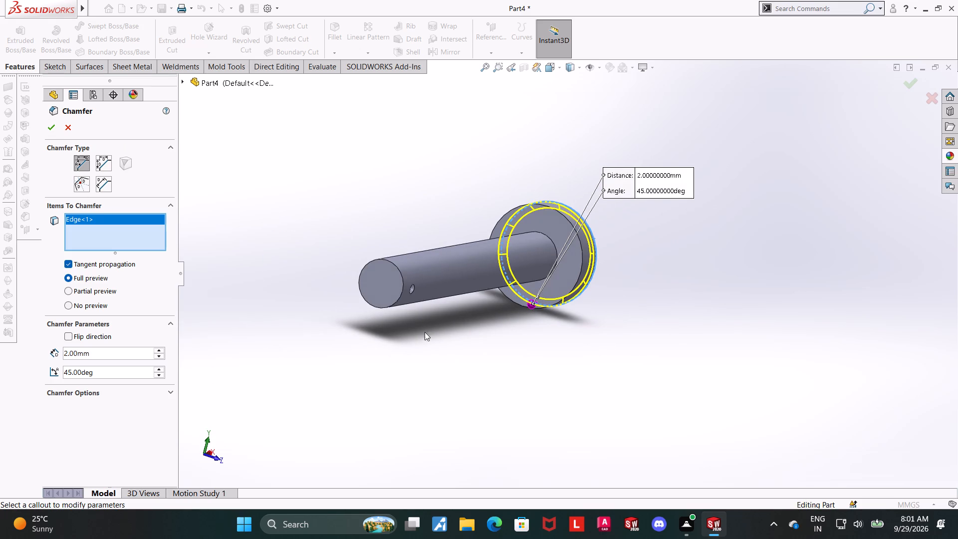
{"action": "scroll", "coordinate": [415, 278], "scroll_direction": "down", "scroll_amount": 1}
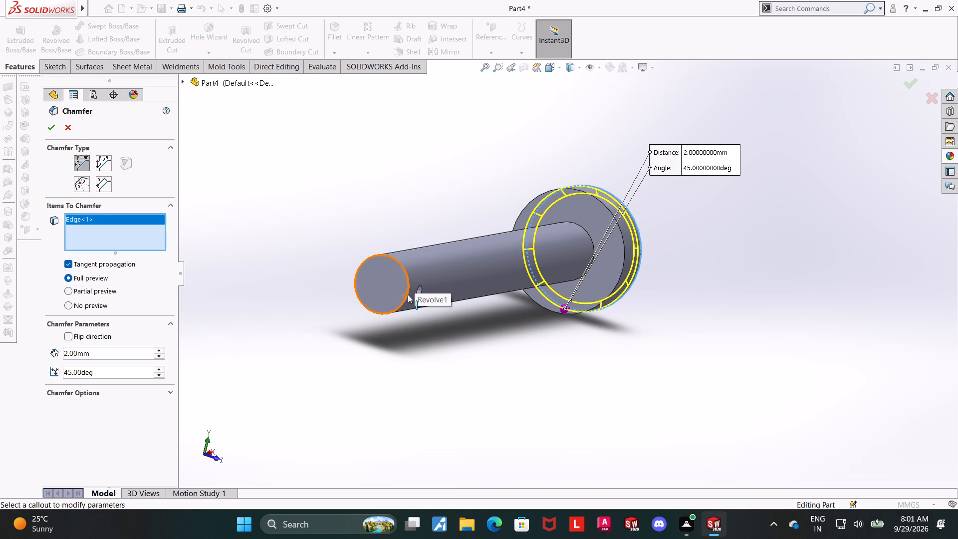
{"action": "left_click", "coordinate": [408, 294]}
{"action": "left_click", "coordinate": [48, 132]}
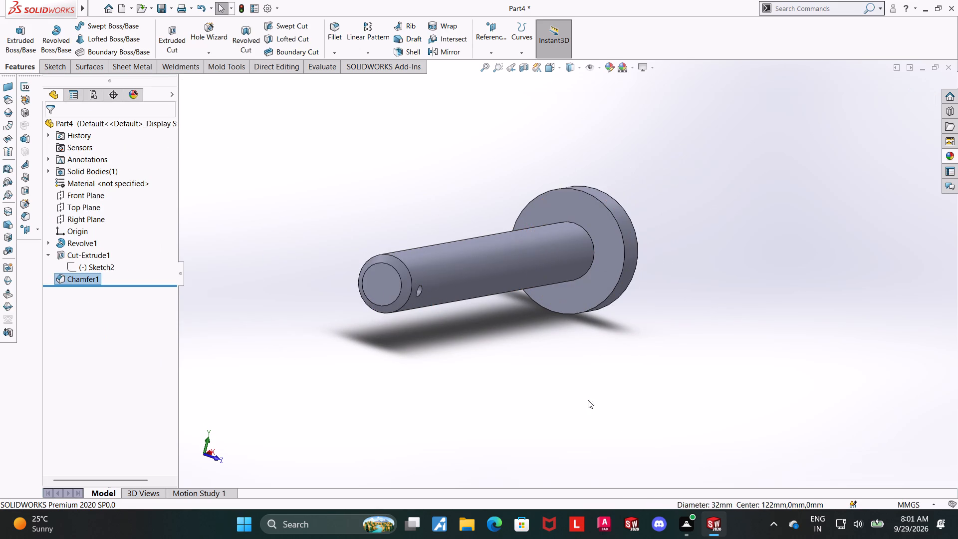
Set the colour of the whole pin part to white using the standard swatches.
{"action": "middle_click_drag", "start_coordinate": [582, 373], "coordinate": [517, 397]}
{"action": "scroll", "coordinate": [518, 383], "scroll_direction": "up", "scroll_amount": 1}
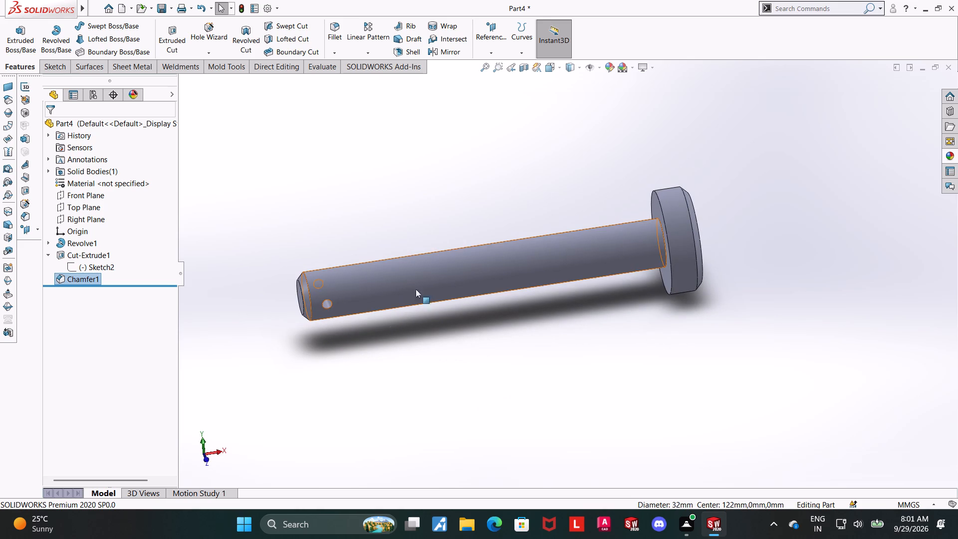
{"action": "right_click", "coordinate": [74, 125]}
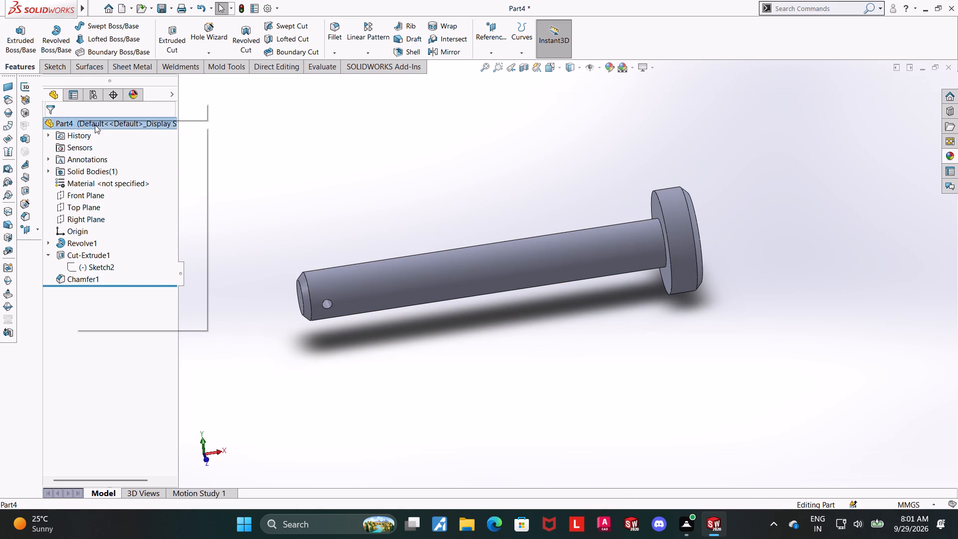
{"action": "left_click", "coordinate": [102, 113]}
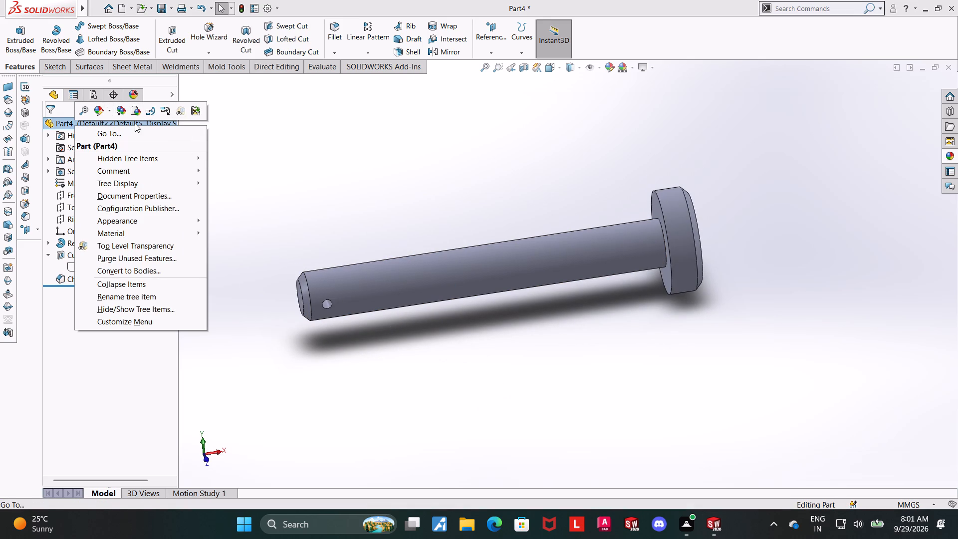
{"action": "left_click", "coordinate": [102, 112]}
{"action": "left_click", "coordinate": [99, 109]}
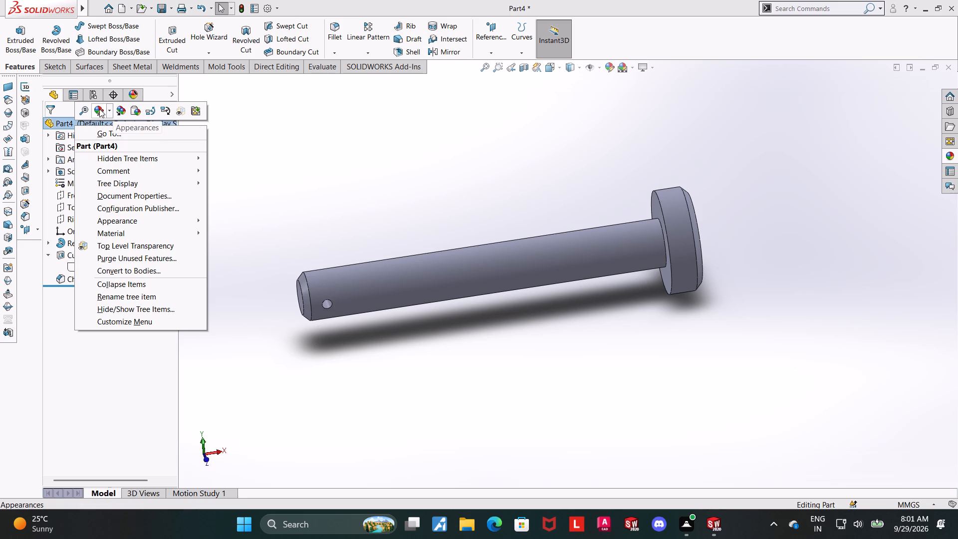
{"action": "left_click", "coordinate": [149, 136]}
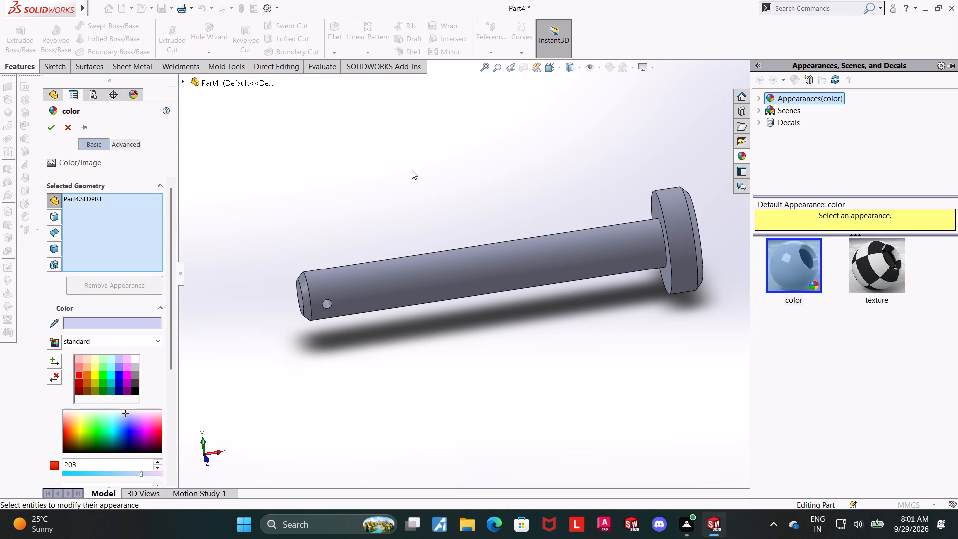
{"action": "left_click", "coordinate": [136, 359]}
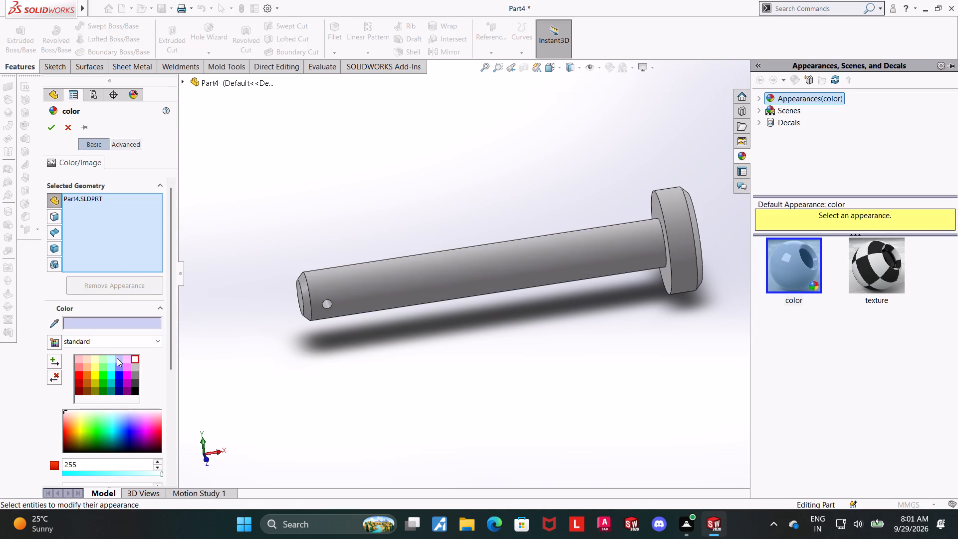
{"action": "left_click", "coordinate": [48, 124]}
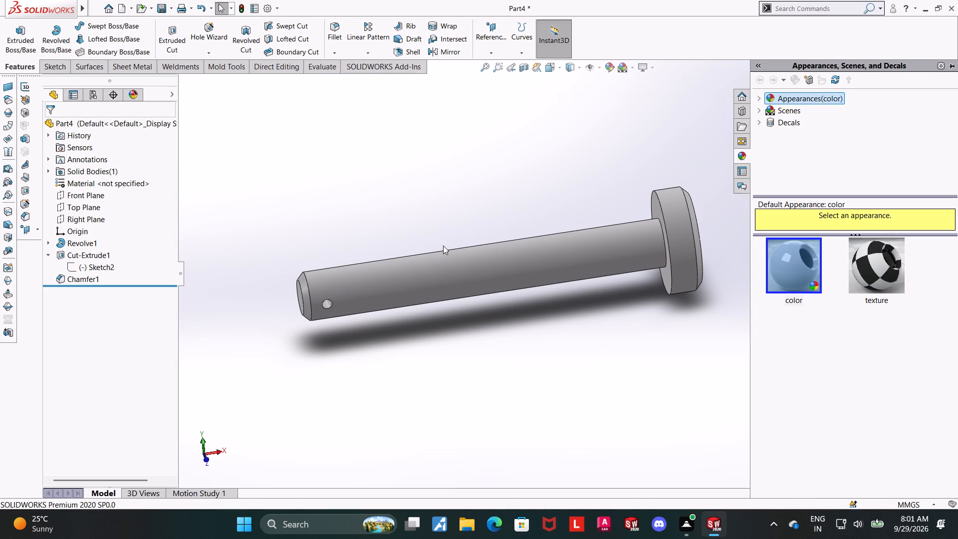
{"action": "left_click", "coordinate": [462, 171]}
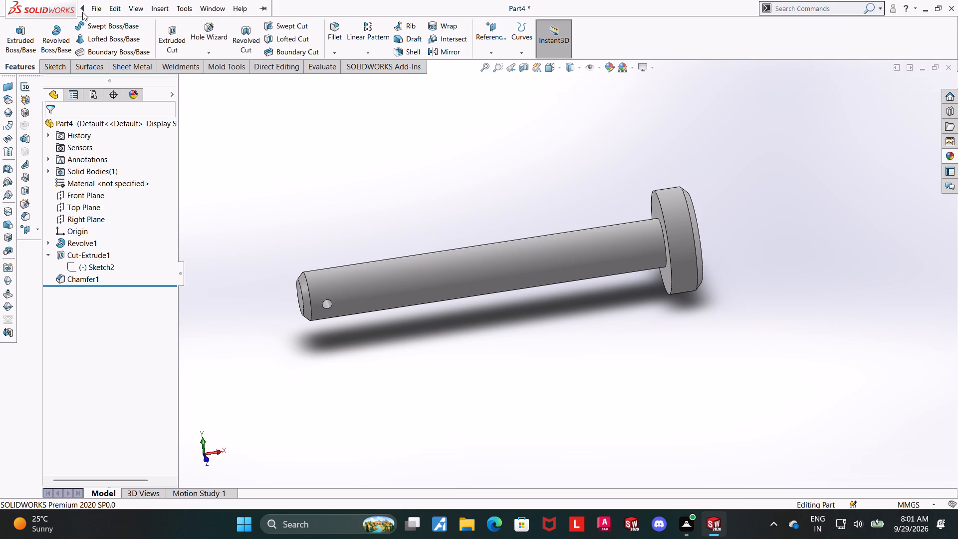
Save the pin in the Downloads folder as "roller support assembly part 4".
{"action": "left_click", "coordinate": [115, 131]}
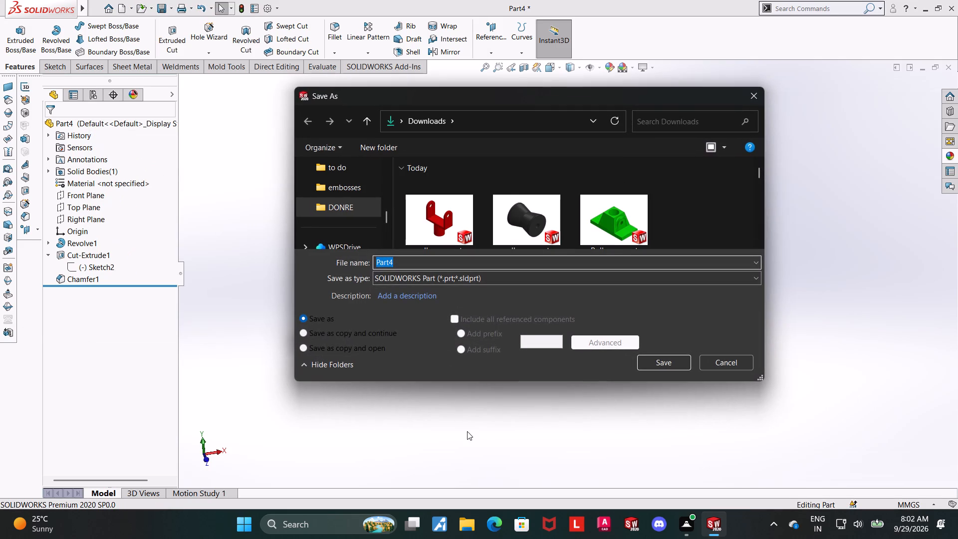
{"action": "scroll", "coordinate": [677, 239], "scroll_direction": "down", "scroll_amount": 1}
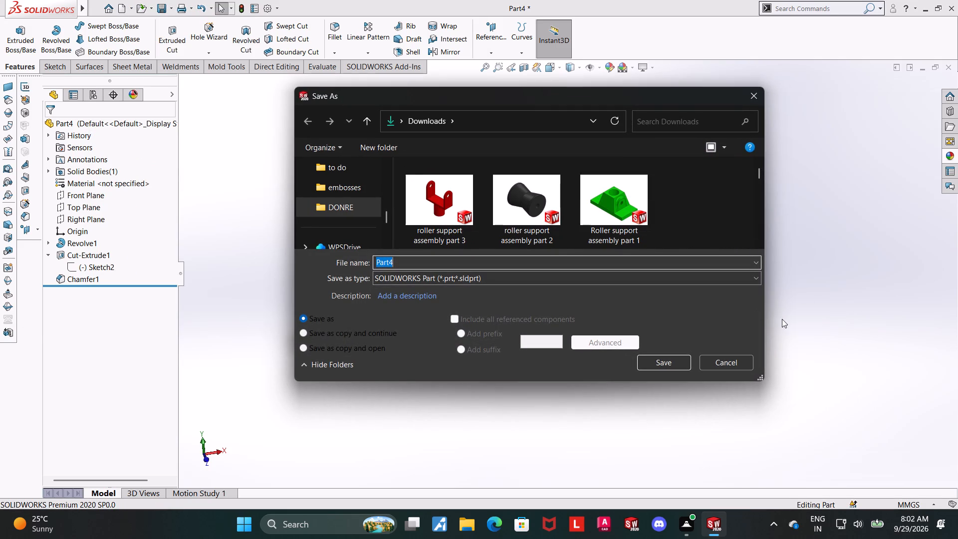
{"action": "type", "text": "roller support assembly part 4"}
{"action": "left_click", "coordinate": [648, 363]}
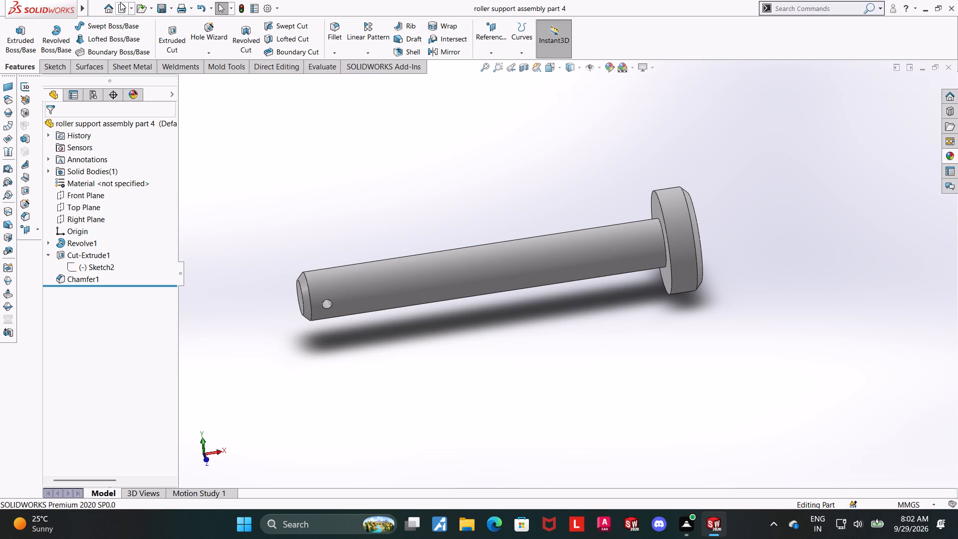
Create a new part document.
{"action": "left_click", "coordinate": [120, 2]}
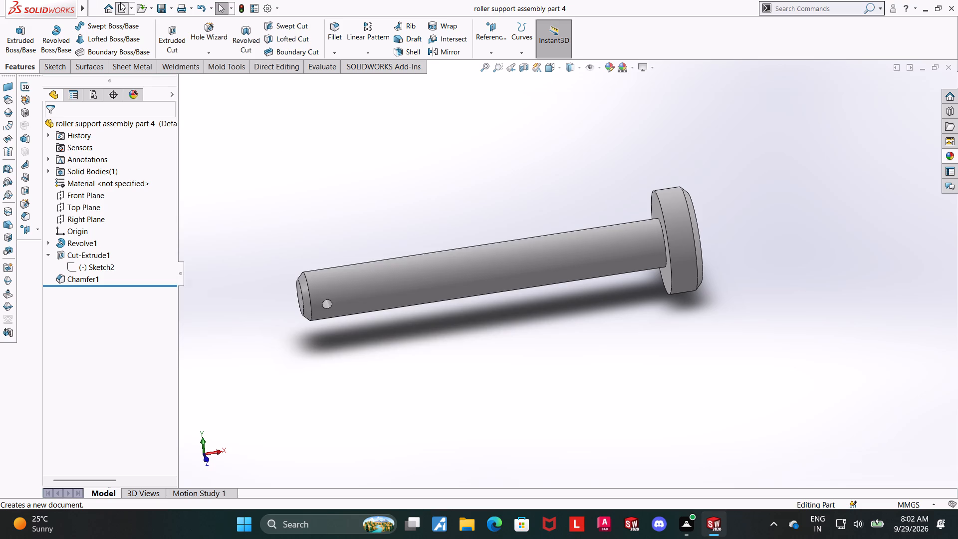
{"action": "double_click", "coordinate": [257, 246]}
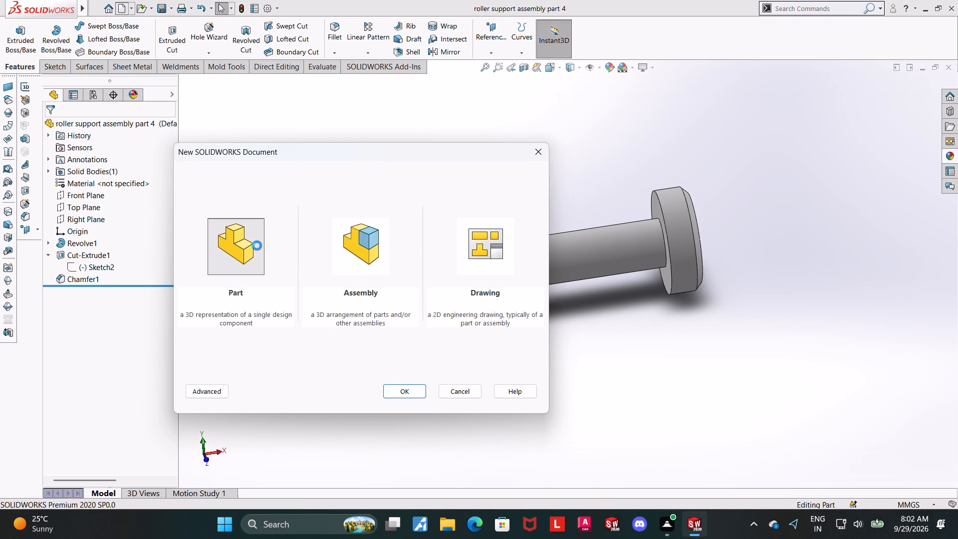
On the Top Plane, sketch a circle of about 54 mm radius centred on the origin and a smaller concentric circle inside it.
{"action": "left_click", "coordinate": [88, 196]}
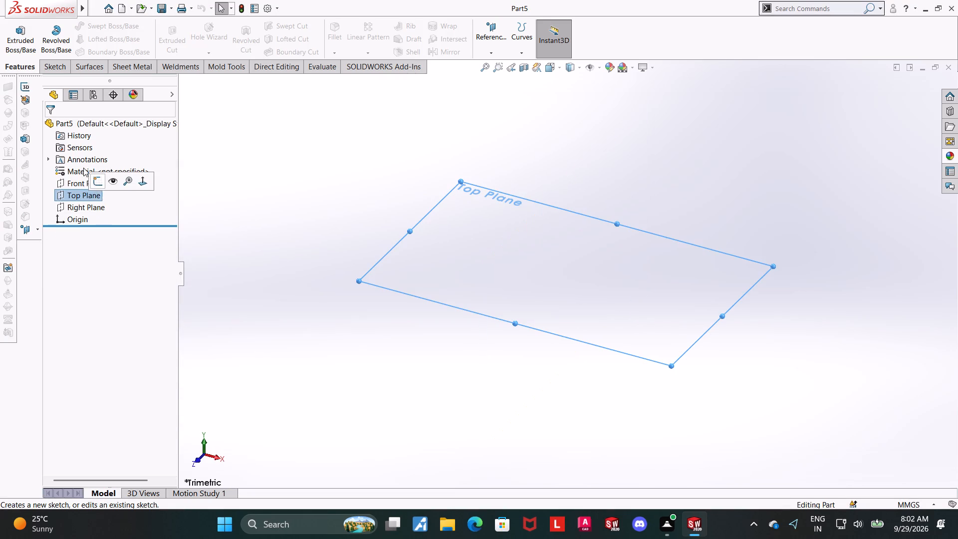
{"action": "left_click", "coordinate": [94, 182]}
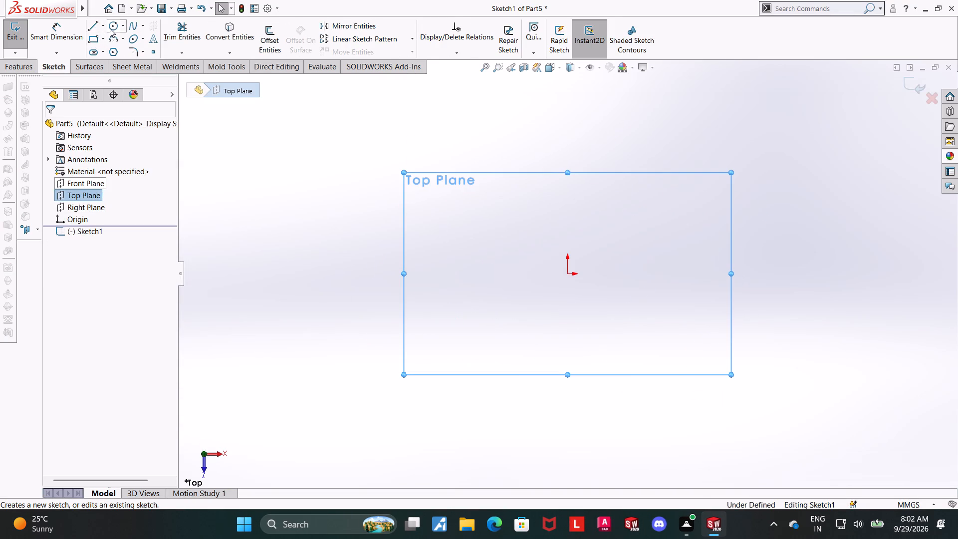
{"action": "left_click", "coordinate": [116, 28]}
{"action": "left_click", "coordinate": [570, 274]}
{"action": "left_click", "coordinate": [653, 224]}
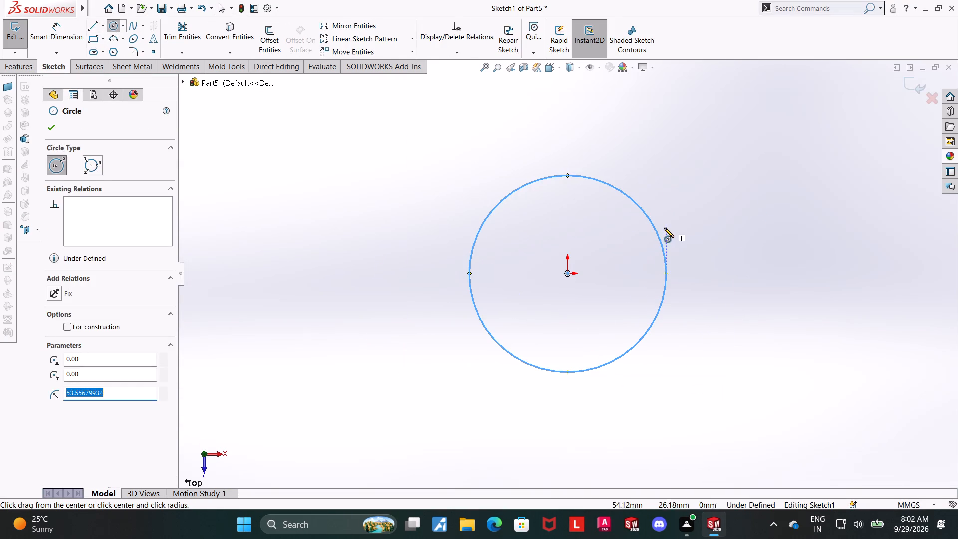
{"action": "key", "text": "Escape"}
{"action": "left_click", "coordinate": [118, 23]}
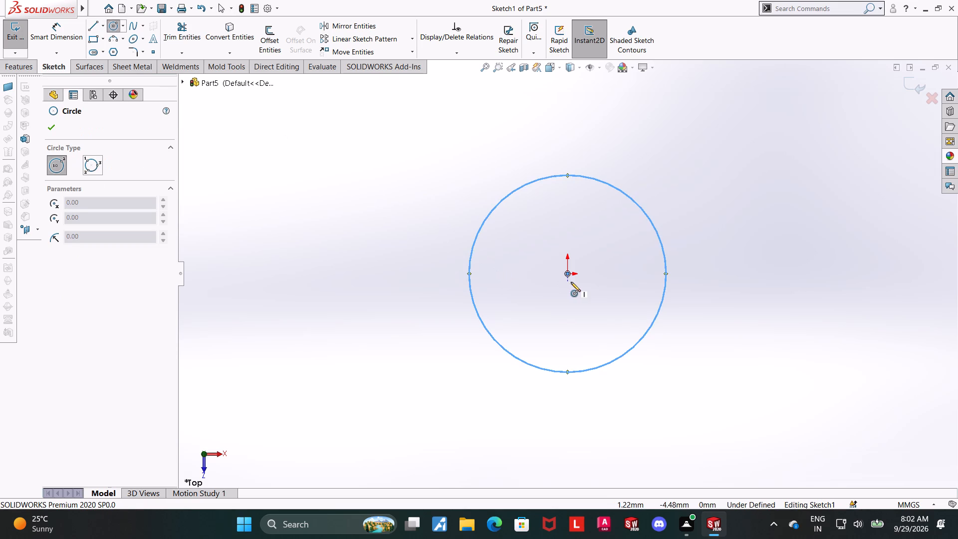
{"action": "left_click", "coordinate": [569, 275]}
{"action": "left_click", "coordinate": [611, 223]}
{"action": "key", "text": "Escape"}
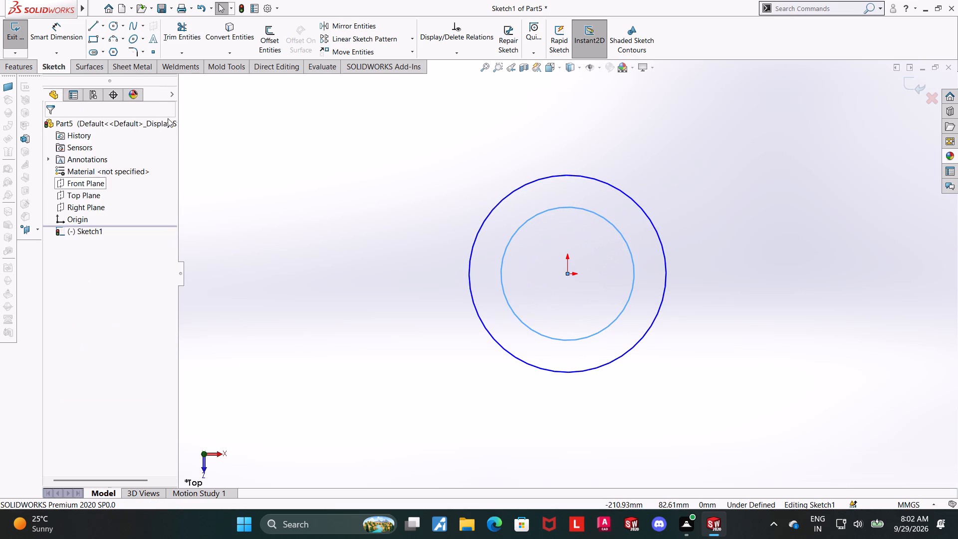
Dimension the outer circle's diameter as 32 mm.
{"action": "left_click", "coordinate": [54, 30]}
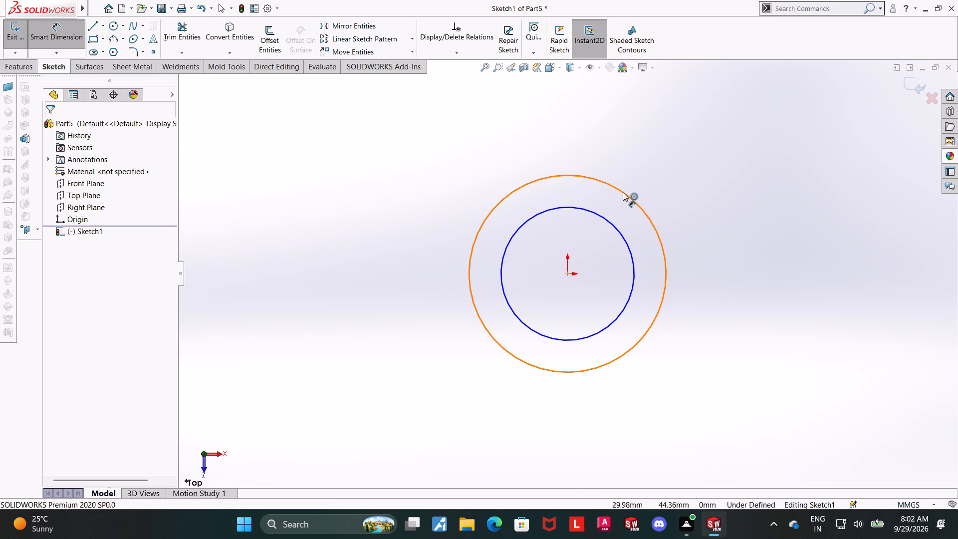
{"action": "left_click", "coordinate": [623, 192]}
{"action": "left_click", "coordinate": [627, 150]}
{"action": "type", "text": "32"}
{"action": "key", "text": "Return"}
{"action": "key", "text": "Escape"}
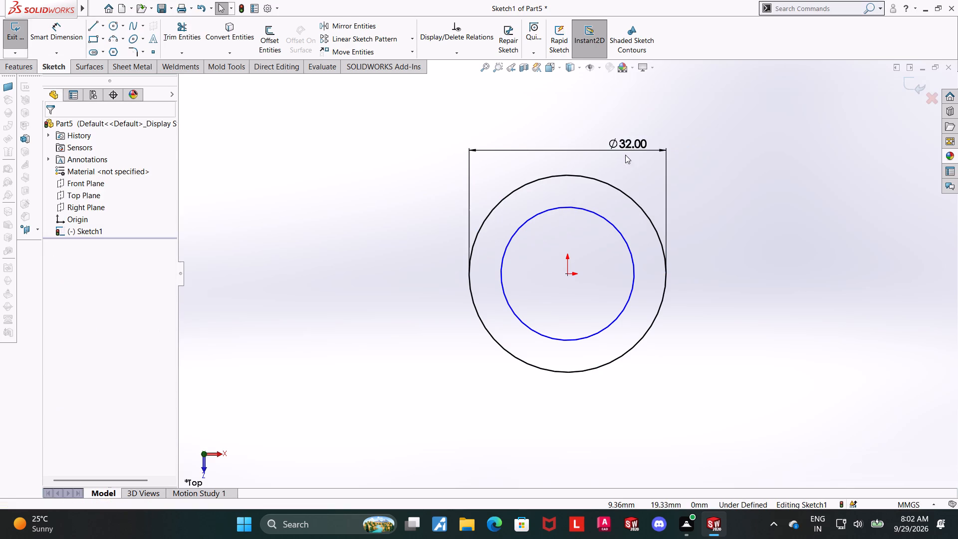
{"action": "key", "text": "Escape"}
Dimension the inner circle's diameter as 15 mm and finish the sketch.
{"action": "left_click", "coordinate": [43, 32]}
{"action": "scroll", "coordinate": [538, 235], "scroll_direction": "down", "scroll_amount": 3}
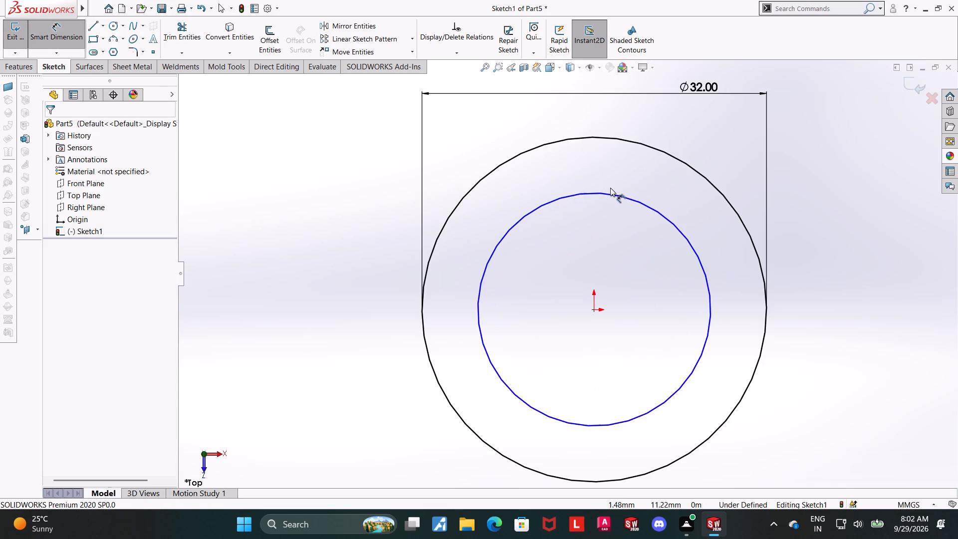
{"action": "left_click", "coordinate": [610, 193]}
{"action": "left_click", "coordinate": [612, 182]}
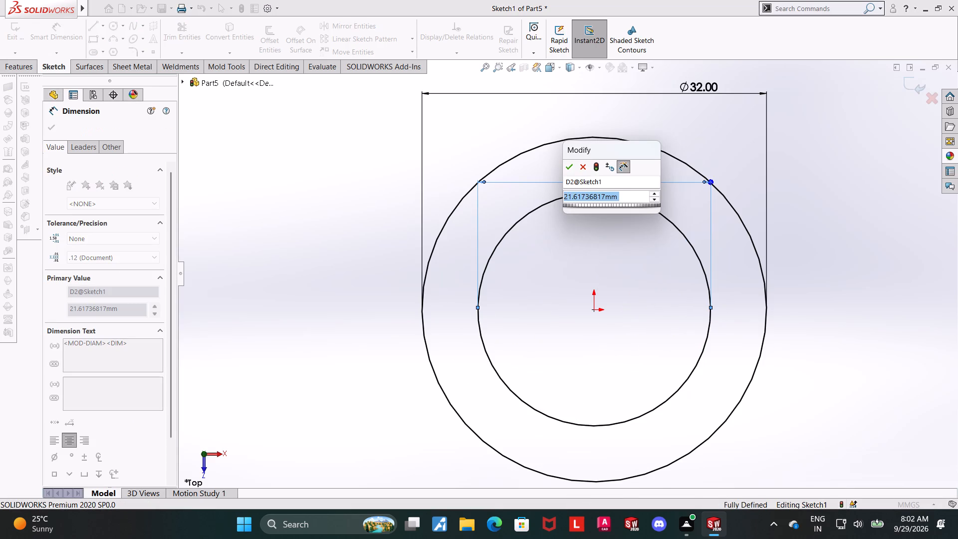
{"action": "type", "text": "15"}
{"action": "key", "text": "Return"}
{"action": "key", "text": "Escape"}
{"action": "key", "text": "Escape"}
{"action": "scroll", "coordinate": [674, 239], "scroll_direction": "up", "scroll_amount": 4}
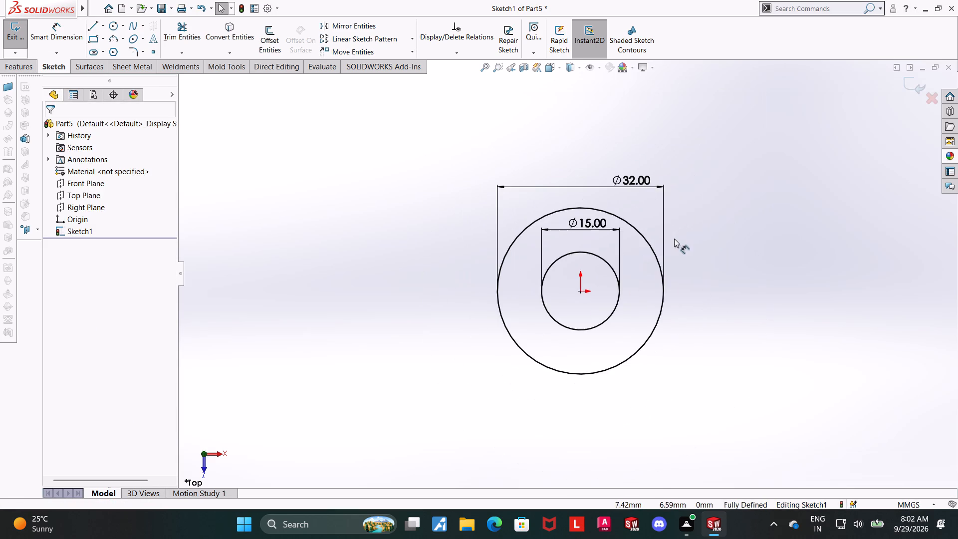
{"action": "scroll", "coordinate": [667, 229], "scroll_direction": "down", "scroll_amount": 3}
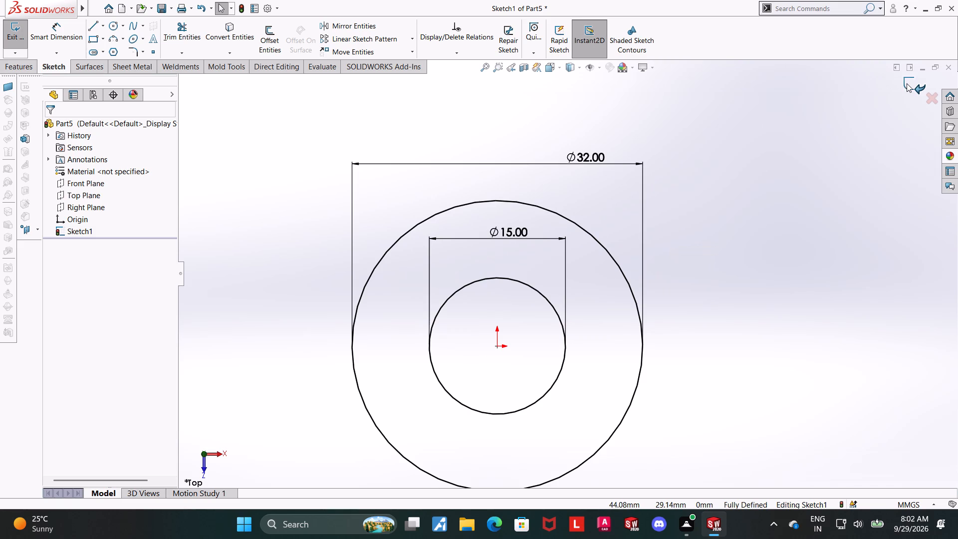
{"action": "left_click", "coordinate": [908, 83]}
Extrude the ring profile between the two circles as a blind boss 9 mm deep.
{"action": "middle_click_drag", "start_coordinate": [766, 203], "coordinate": [755, 208]}
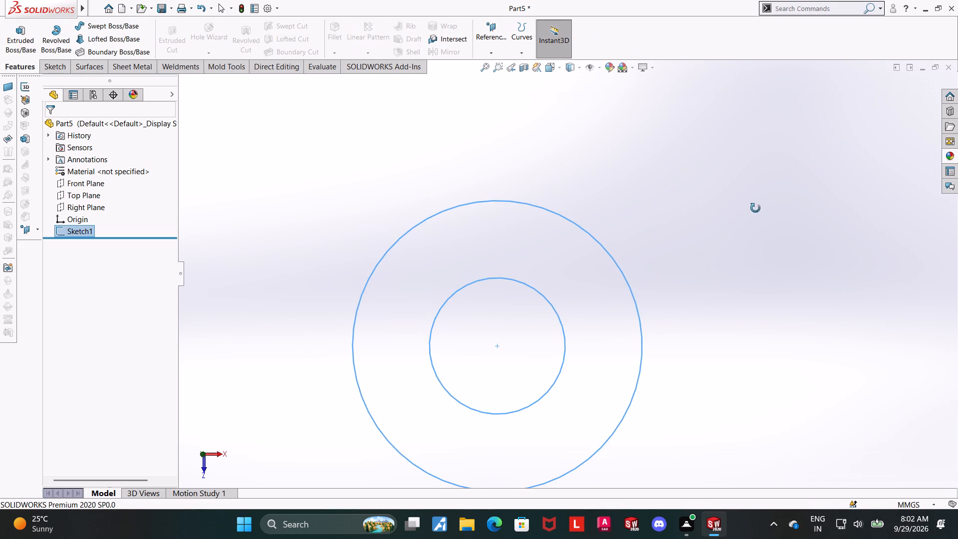
{"action": "middle_click_drag", "start_coordinate": [755, 208], "coordinate": [730, 217]}
{"action": "left_click", "coordinate": [11, 35]}
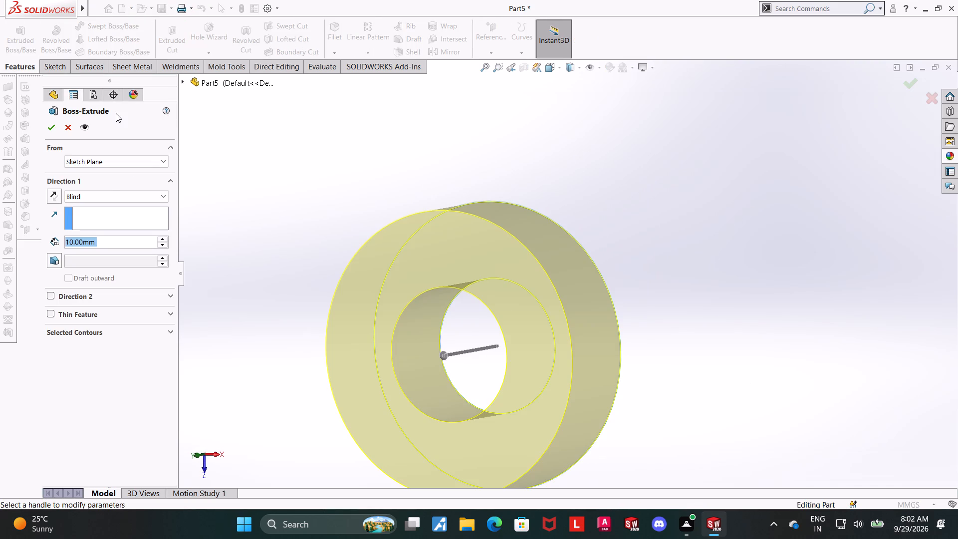
{"action": "key", "text": "9"}
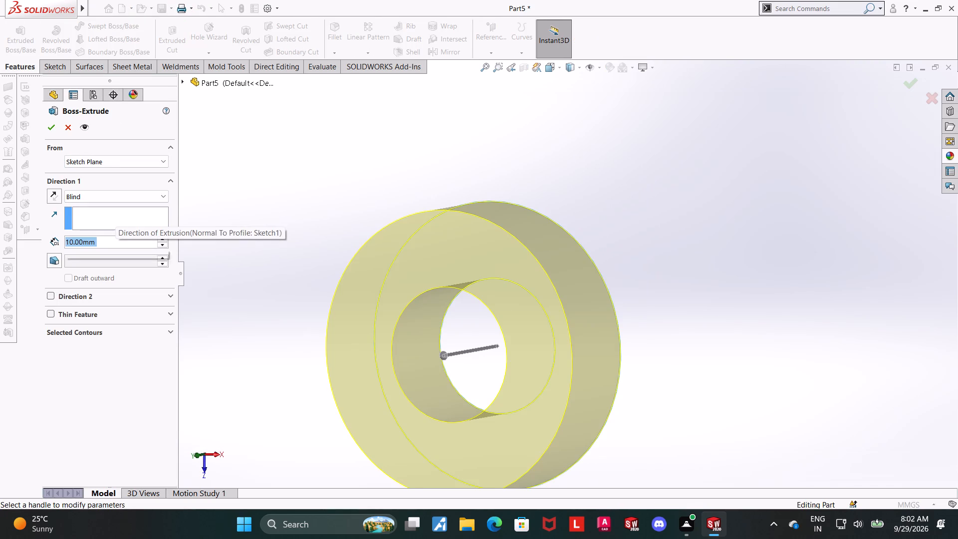
{"action": "key", "text": "Return"}
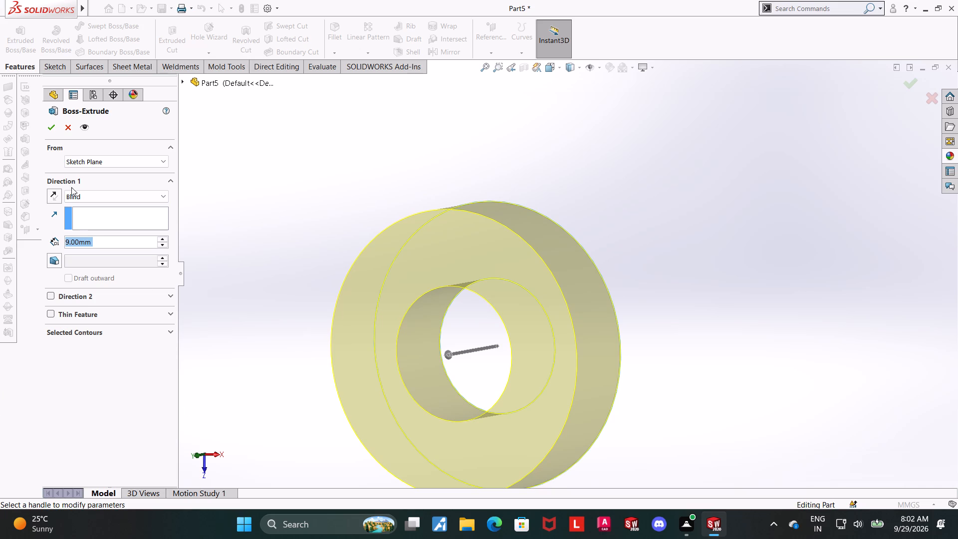
{"action": "left_click", "coordinate": [54, 133]}
Chamfer the outer circular edge of the ring's upper face with a distance of 2 mm at 45 degrees.
{"action": "scroll", "coordinate": [708, 349], "scroll_direction": "up", "scroll_amount": 3}
{"action": "middle_click_drag", "start_coordinate": [651, 365], "coordinate": [676, 274]}
{"action": "left_click", "coordinate": [683, 298]}
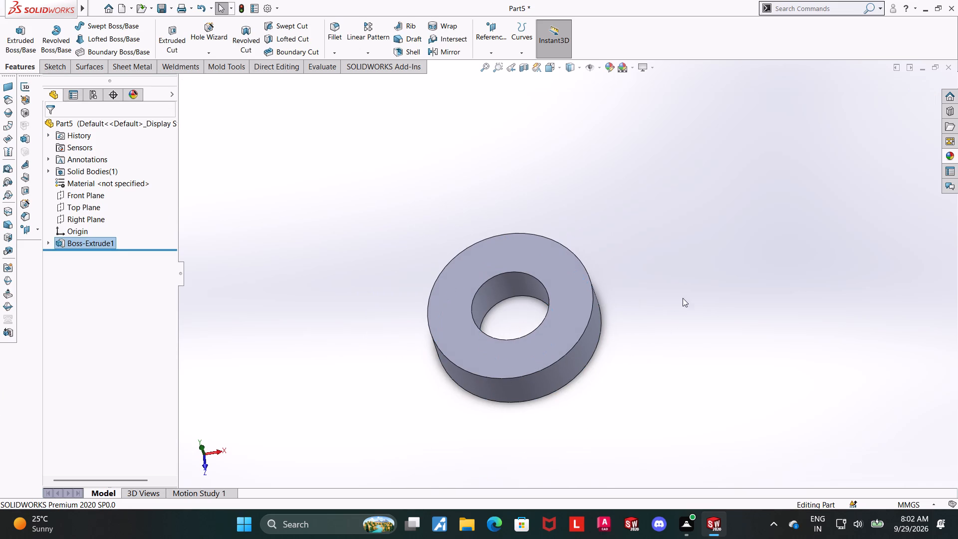
{"action": "left_click", "coordinate": [333, 52]}
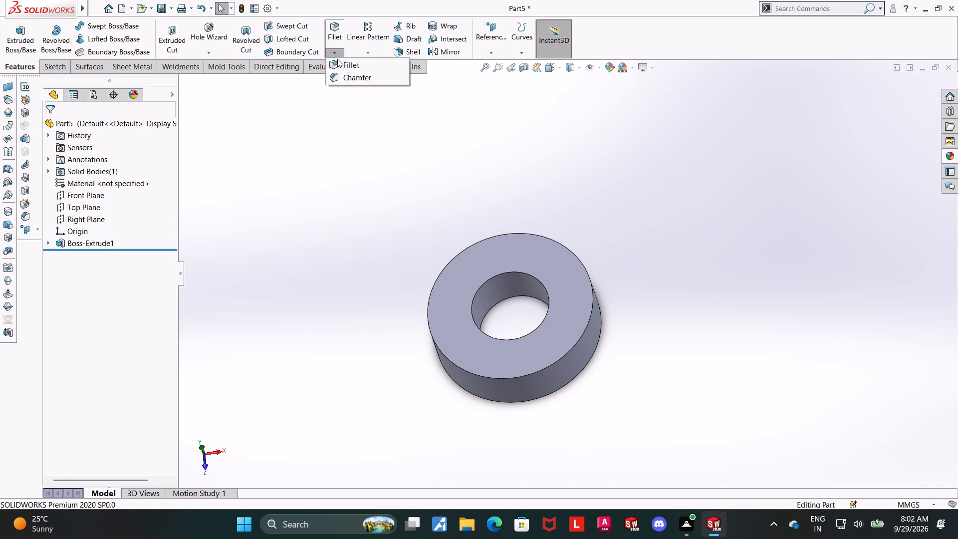
{"action": "left_click", "coordinate": [351, 75]}
{"action": "scroll", "coordinate": [599, 366], "scroll_direction": "down", "scroll_amount": 1}
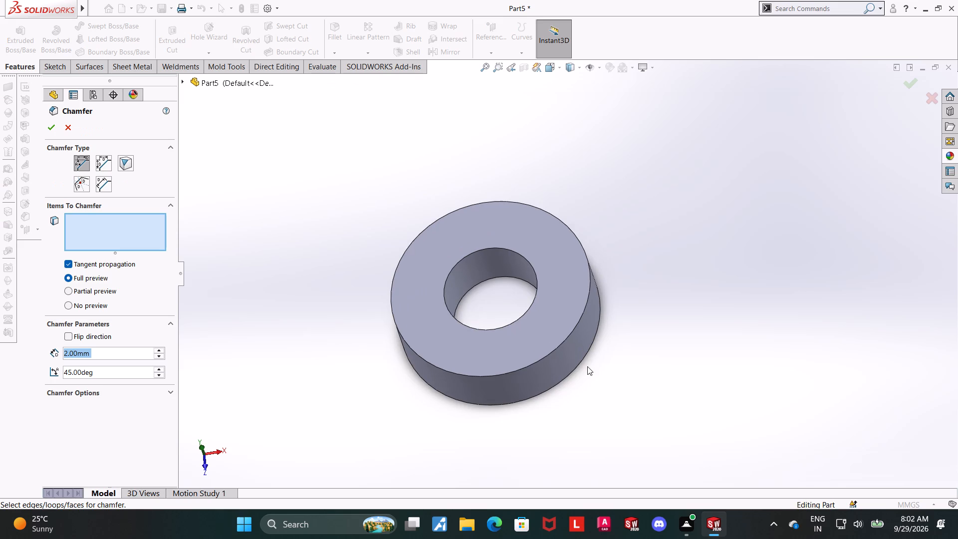
{"action": "scroll", "coordinate": [583, 365], "scroll_direction": "down", "scroll_amount": 2}
{"action": "left_click", "coordinate": [549, 329]}
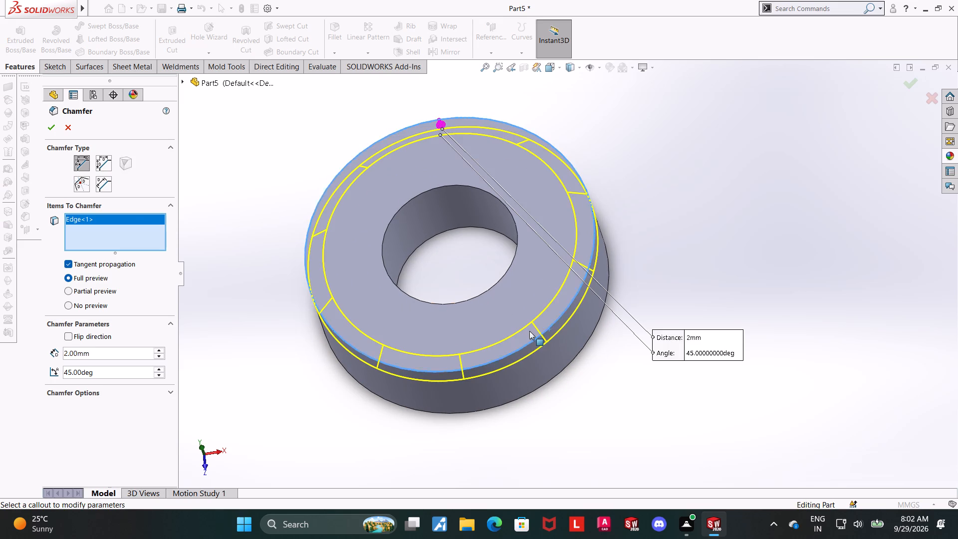
{"action": "left_click", "coordinate": [47, 123]}
{"action": "left_click", "coordinate": [728, 349]}
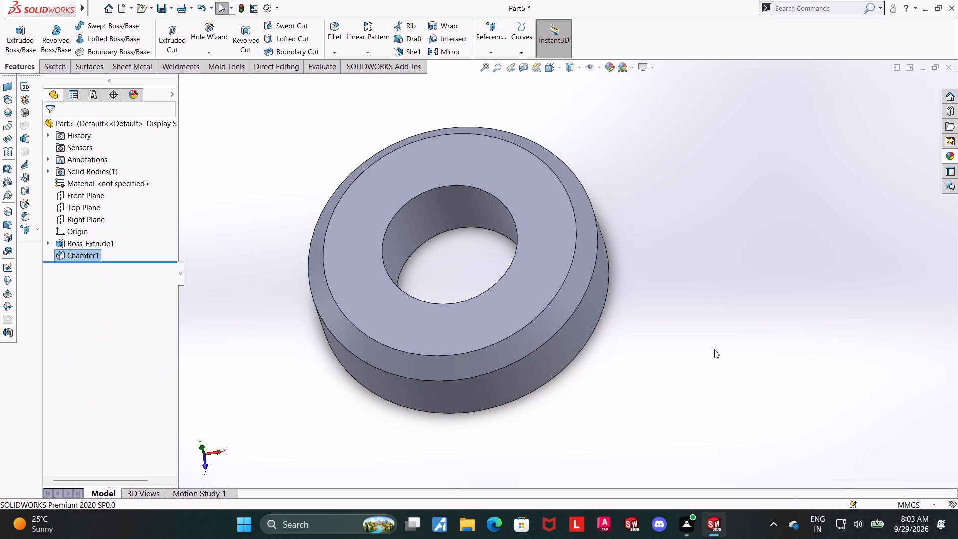
On the Front Plane, sketch a circle of about 2 mm radius centred about 3.9 mm directly above the origin.
{"action": "scroll", "coordinate": [702, 355], "scroll_direction": "up", "scroll_amount": 2}
{"action": "middle_click_drag", "start_coordinate": [592, 379], "coordinate": [626, 207]}
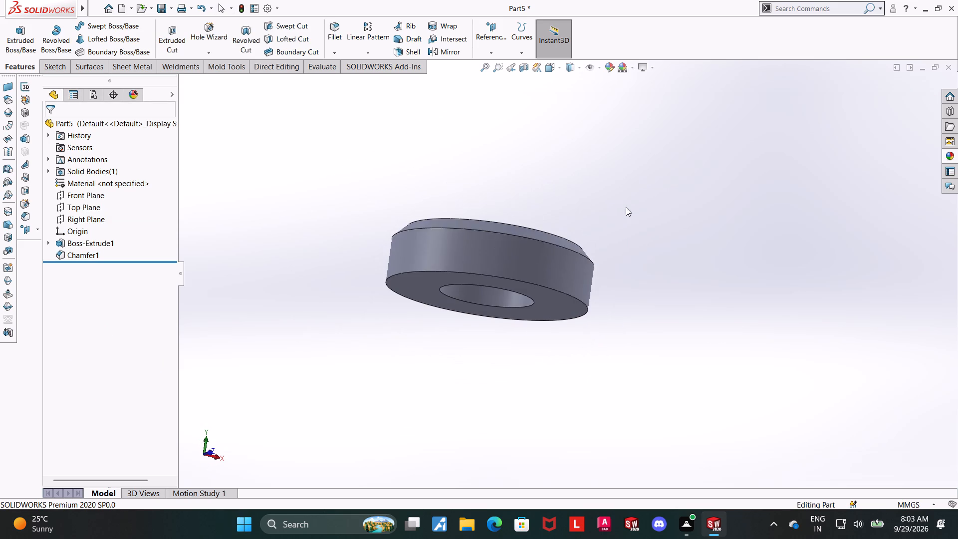
{"action": "middle_click_drag", "start_coordinate": [626, 207], "coordinate": [626, 209]}
{"action": "left_click", "coordinate": [66, 195]}
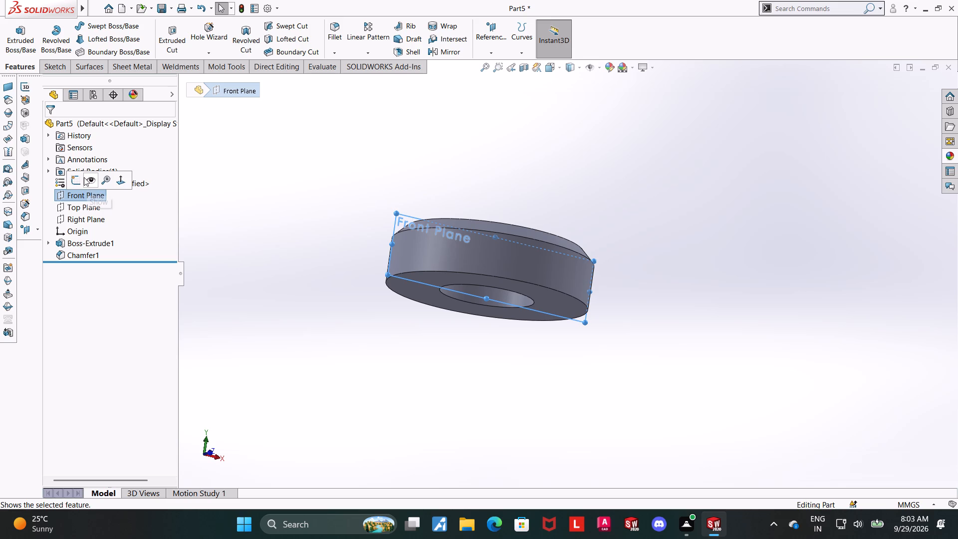
{"action": "left_click", "coordinate": [80, 178]}
{"action": "left_click", "coordinate": [97, 264]}
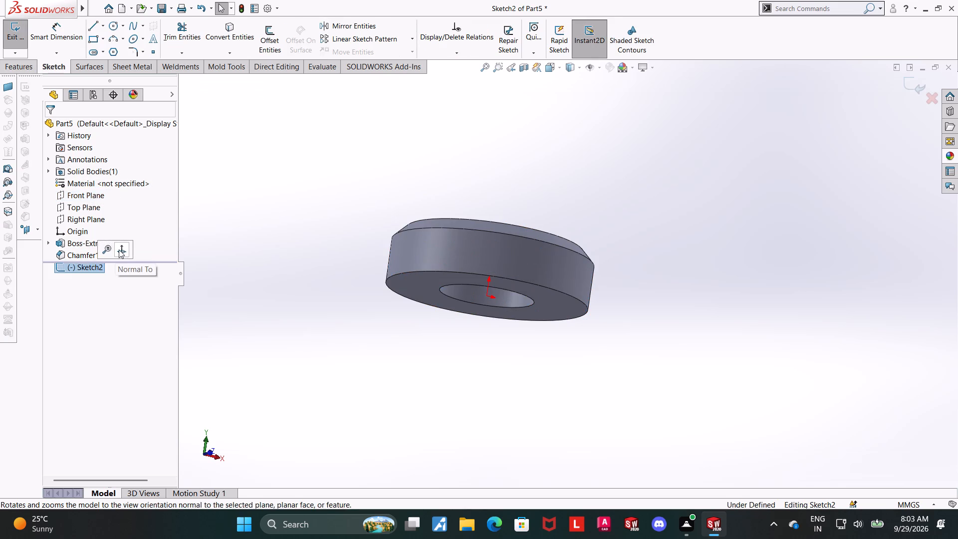
{"action": "left_click", "coordinate": [120, 248]}
{"action": "left_click", "coordinate": [118, 28]}
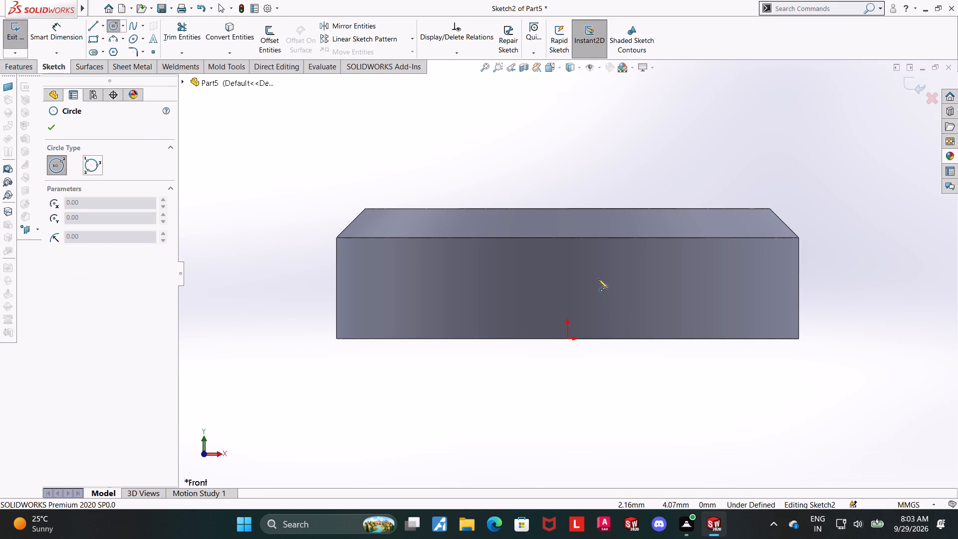
{"action": "left_click", "coordinate": [567, 282]}
{"action": "left_click", "coordinate": [595, 274]}
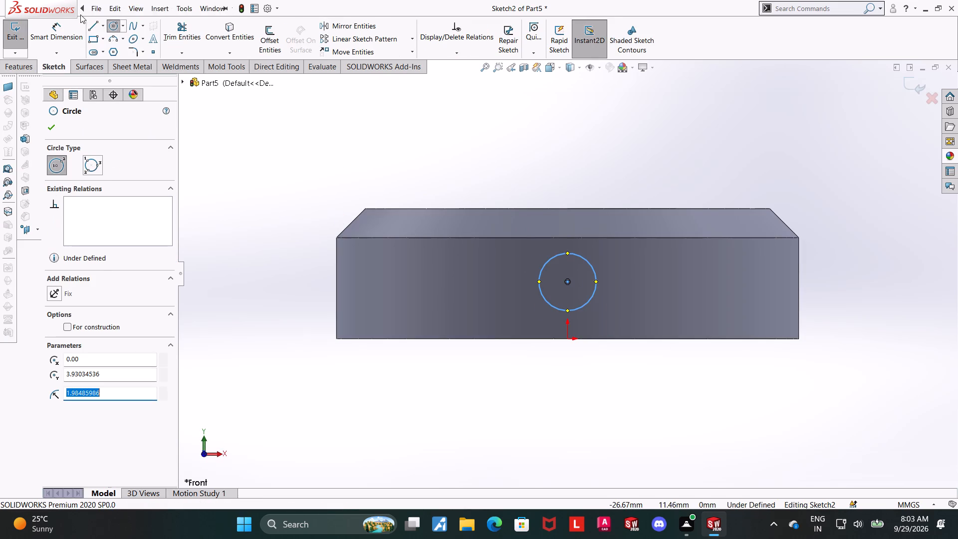
Dimension the small circle's diameter as 3 mm and finish the sketch.
{"action": "left_click", "coordinate": [81, 23]}
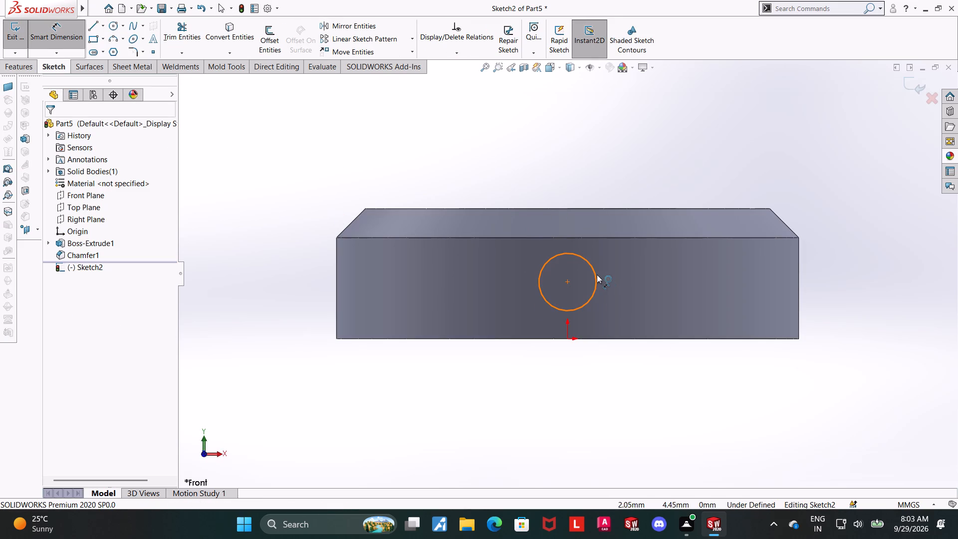
{"action": "left_click", "coordinate": [597, 274]}
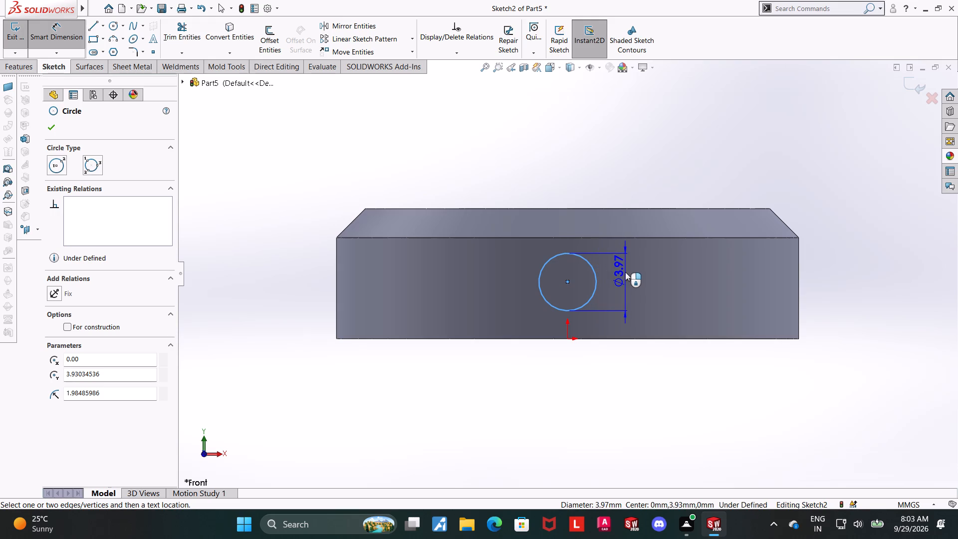
{"action": "left_click", "coordinate": [625, 272]}
{"action": "key", "text": "3"}
{"action": "key", "text": "Return"}
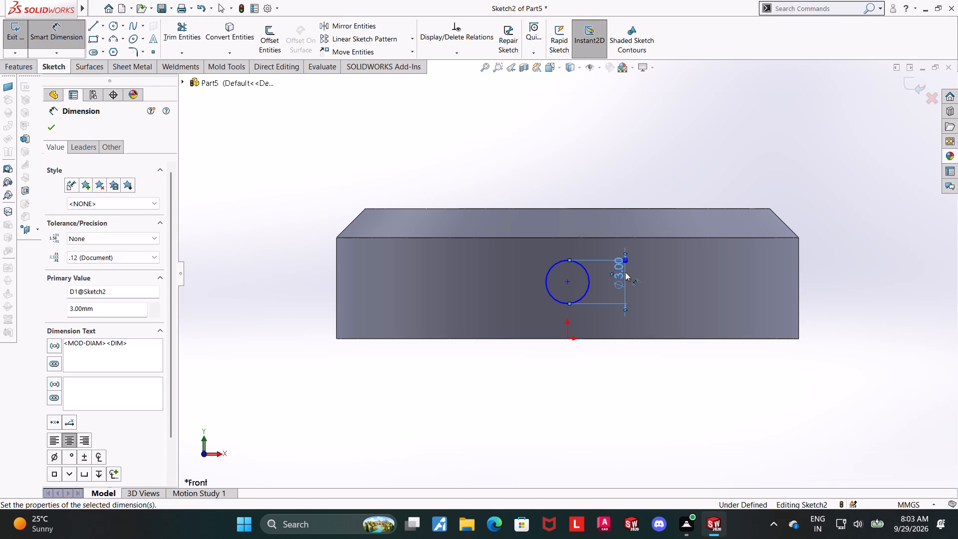
{"action": "key", "text": "Escape"}
{"action": "left_click", "coordinate": [9, 37]}
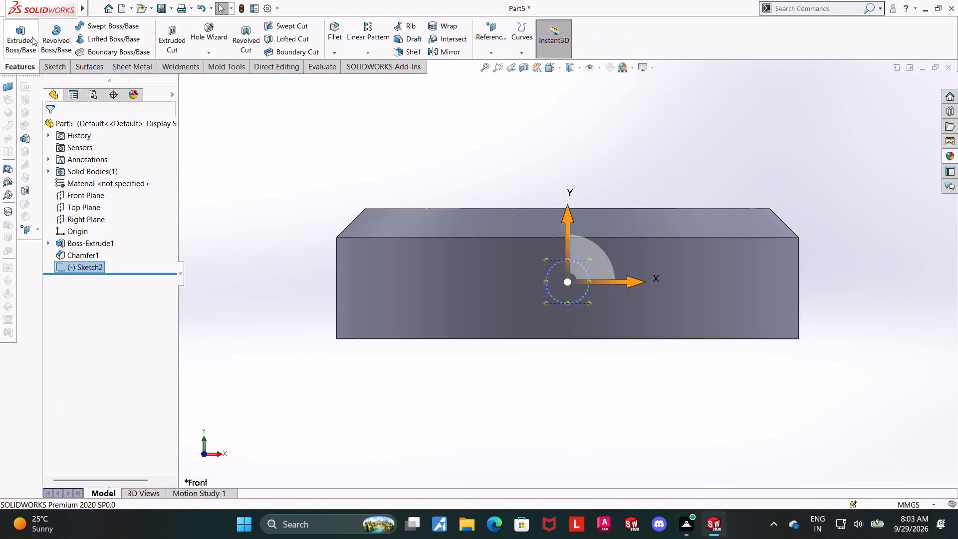
Cut-extrude the 3 mm circle through all in both directions to make a cross hole through the ring's wall.
{"action": "left_click", "coordinate": [22, 37]}
{"action": "key", "text": "Escape"}
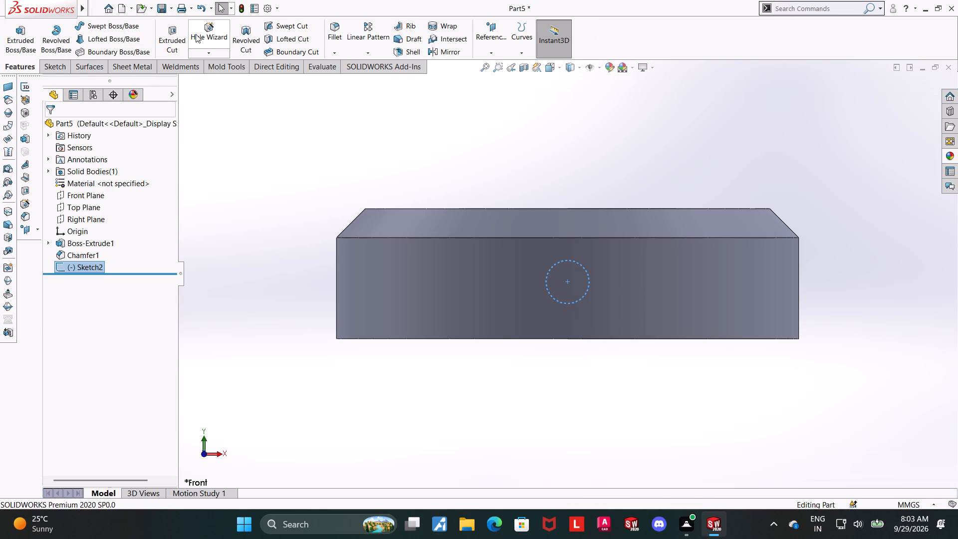
{"action": "left_click", "coordinate": [176, 36]}
{"action": "middle_click_drag", "start_coordinate": [281, 105], "coordinate": [228, 189]}
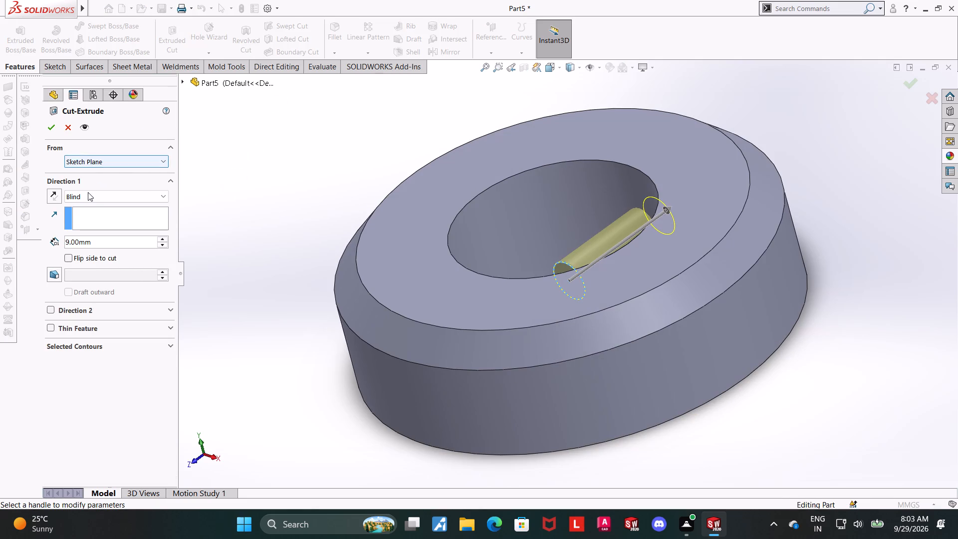
{"action": "left_click", "coordinate": [88, 192]}
{"action": "left_click", "coordinate": [92, 224]}
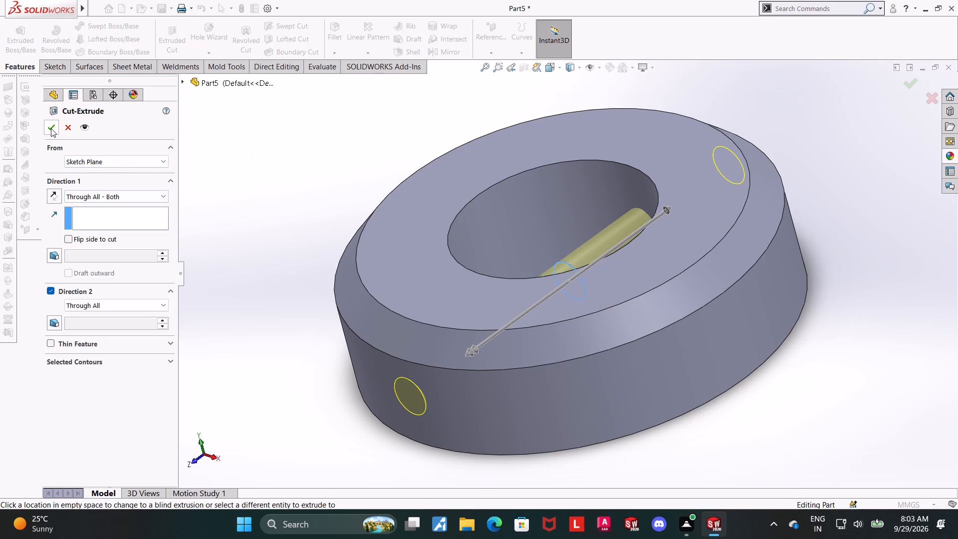
{"action": "left_click", "coordinate": [51, 128]}
Examine the chamfered ring and its cross hole from several angles.
{"action": "scroll", "coordinate": [320, 199], "scroll_direction": "up", "scroll_amount": 5}
{"action": "left_click", "coordinate": [898, 331]}
{"action": "scroll", "coordinate": [615, 312], "scroll_direction": "down", "scroll_amount": 2}
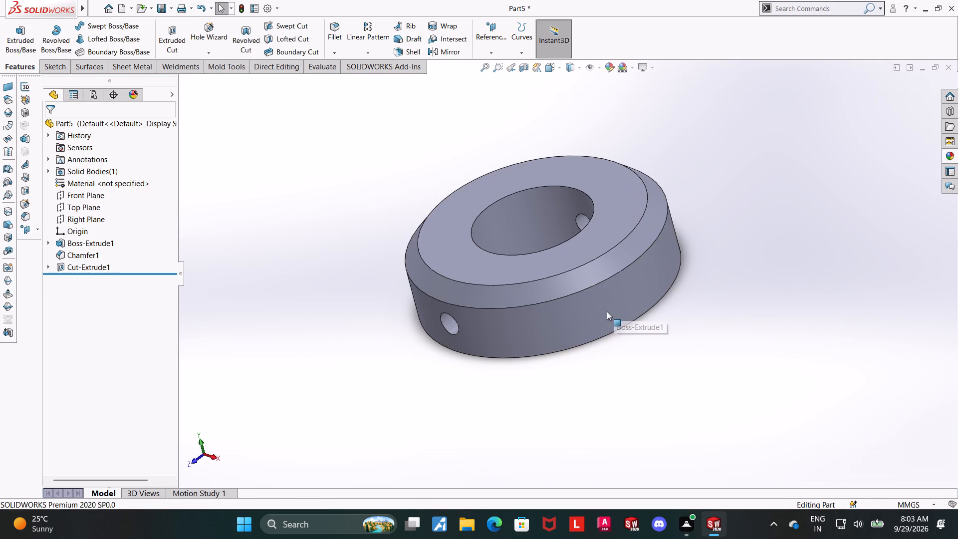
{"action": "middle_click_drag", "start_coordinate": [607, 311], "coordinate": [607, 302]}
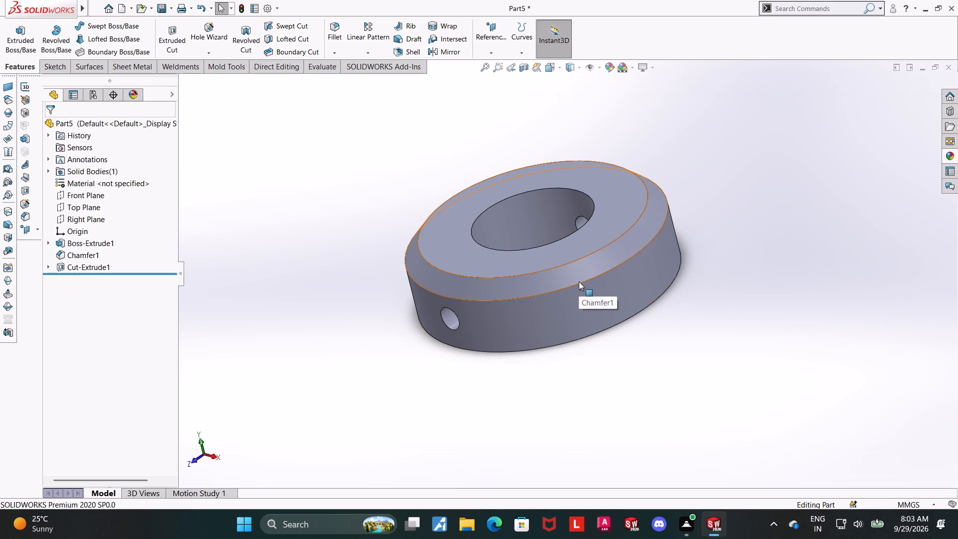
{"action": "scroll", "coordinate": [573, 282], "scroll_direction": "down", "scroll_amount": 4}
{"action": "middle_click_drag", "start_coordinate": [580, 285], "coordinate": [616, 248]}
{"action": "scroll", "coordinate": [612, 253], "scroll_direction": "up", "scroll_amount": 5}
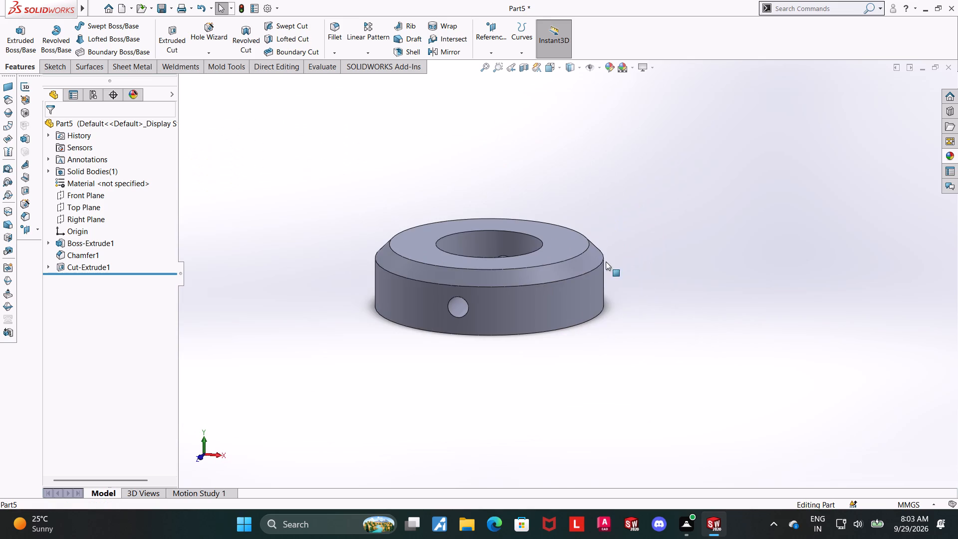
{"action": "left_click", "coordinate": [539, 351]}
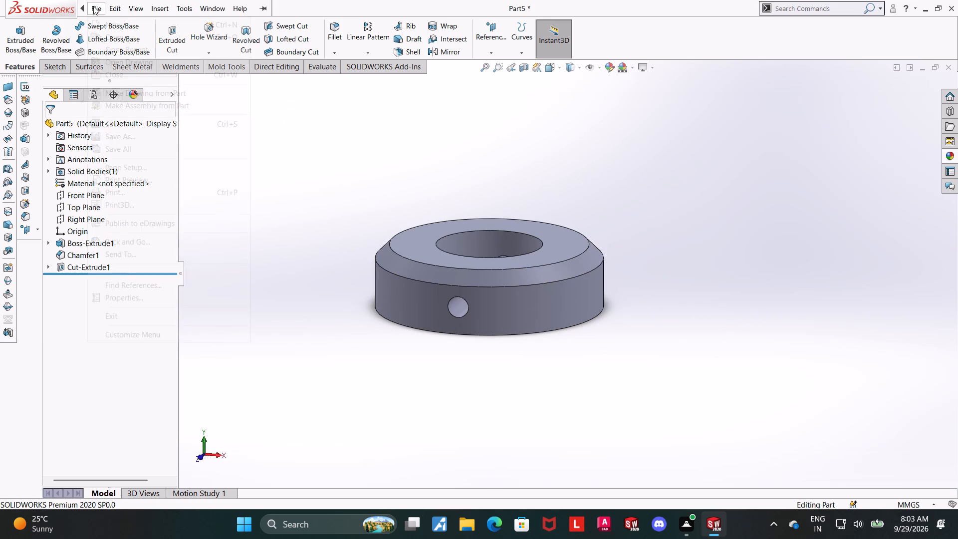
Save the ring in the Downloads folder as "roller support assembly part 5".
{"action": "left_click", "coordinate": [119, 134]}
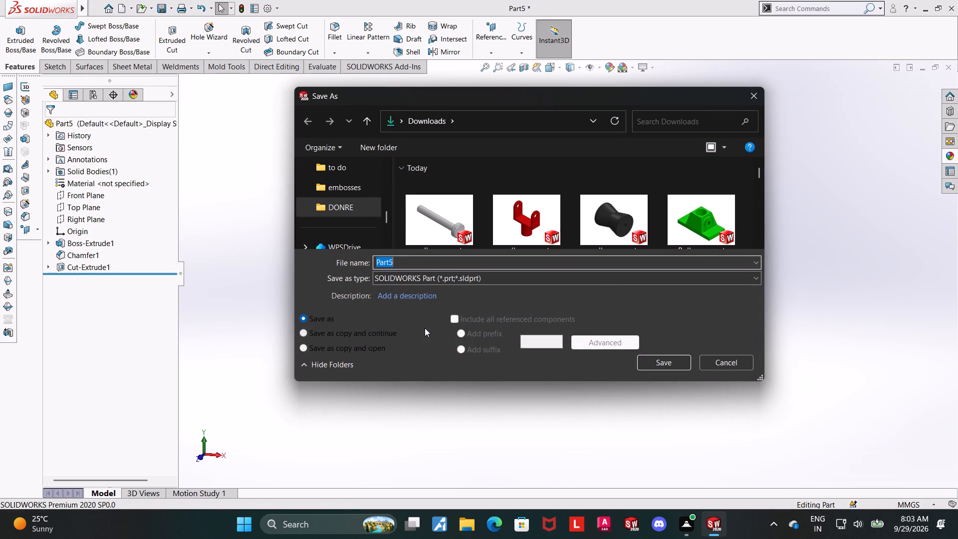
{"action": "type", "text": "roller suppo"}
{"action": "type", "text": "rt assembly"}
{"action": "key", "text": "space"}
{"action": "type", "text": "part"}
{"action": "key", "text": "space"}
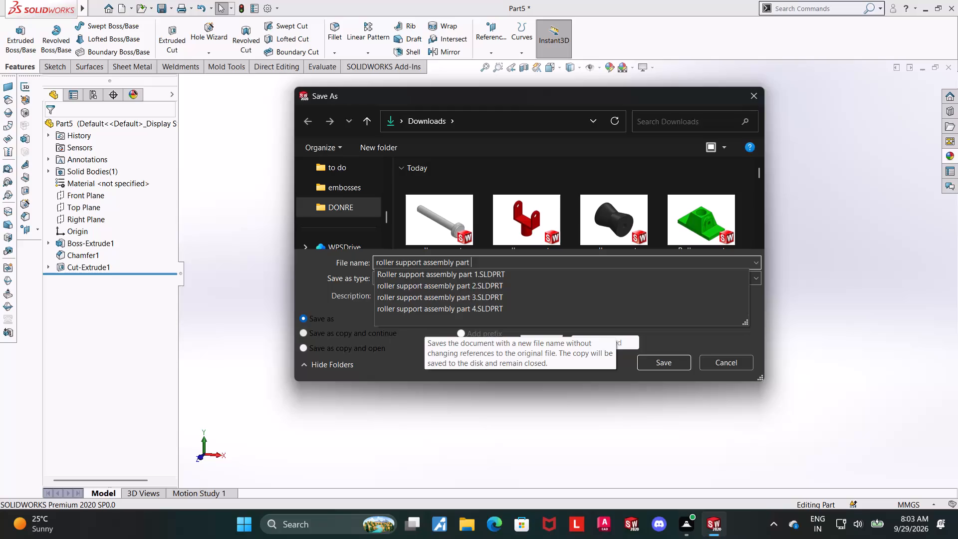
{"action": "key", "text": "5"}
{"action": "left_click", "coordinate": [663, 360]}
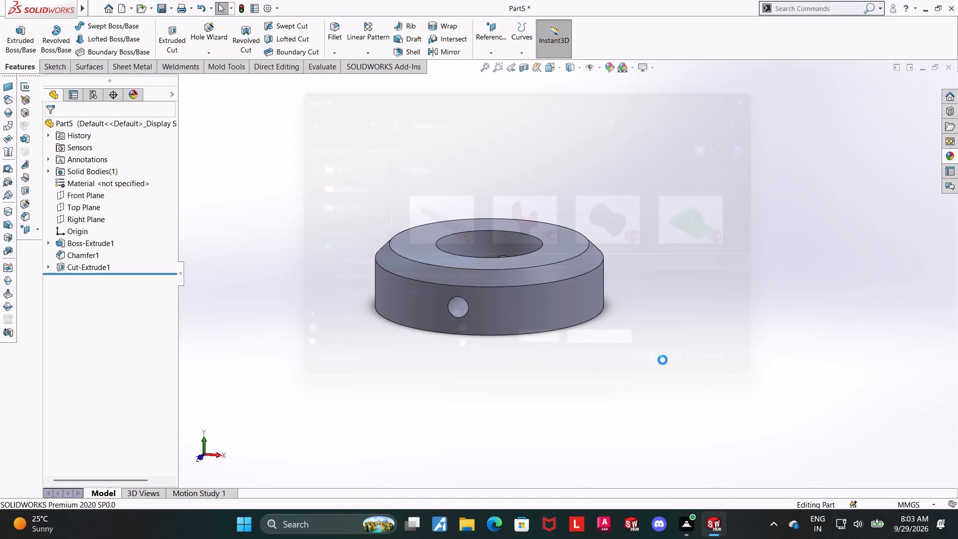
Create a new part document.
{"action": "left_click", "coordinate": [121, 9]}
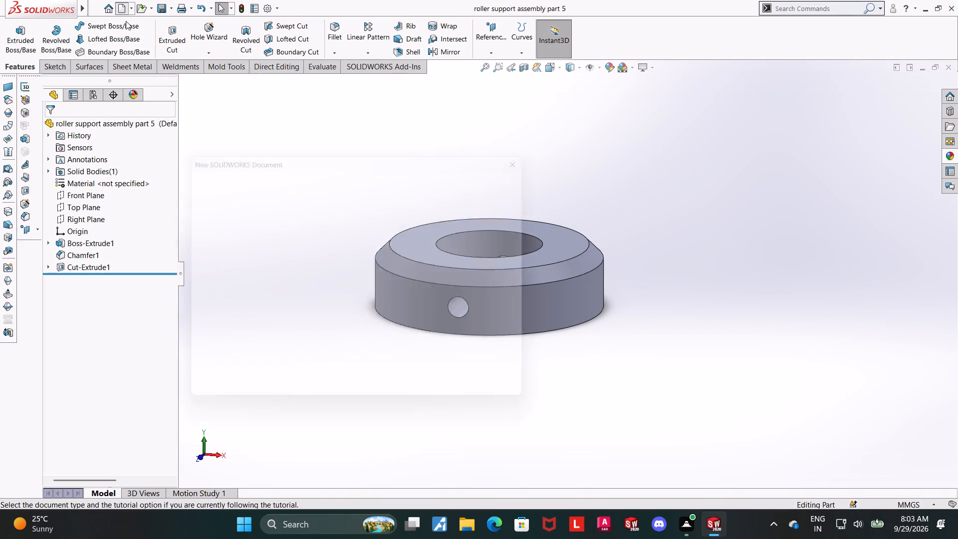
{"action": "double_click", "coordinate": [237, 251]}
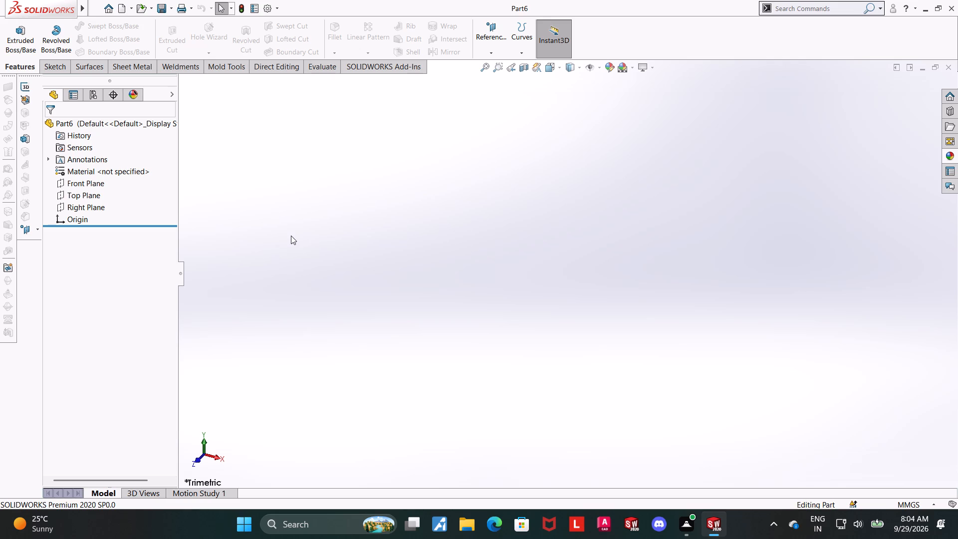
On the Top Plane, sketch a circle centred on the origin and dimension its diameter to 3 mm.
{"action": "left_click", "coordinate": [88, 191]}
{"action": "left_click", "coordinate": [95, 180]}
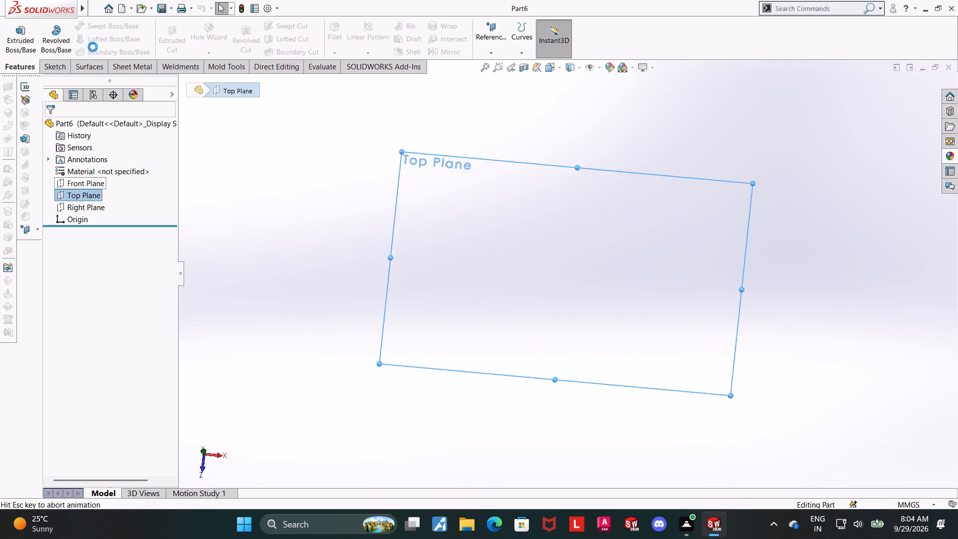
{"action": "left_click", "coordinate": [115, 30]}
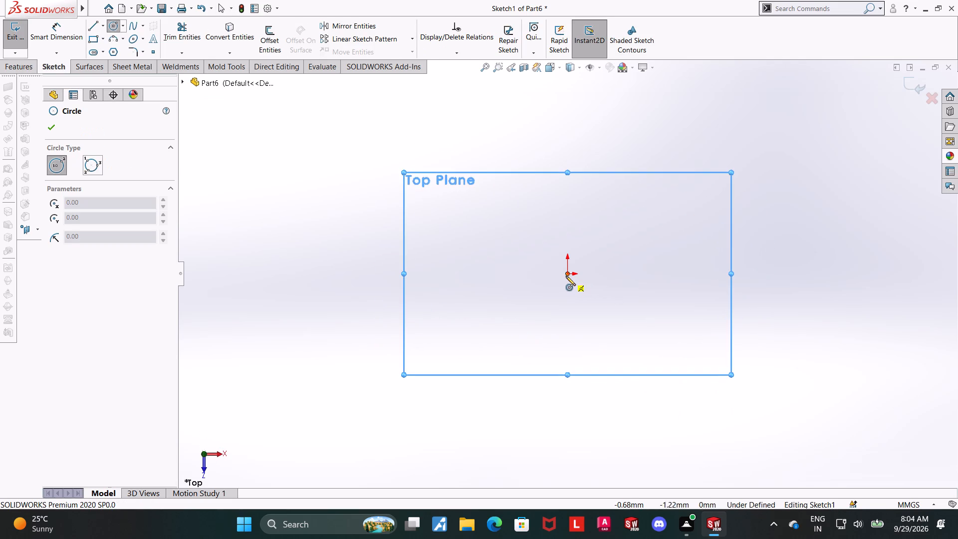
{"action": "left_click", "coordinate": [566, 275]}
{"action": "left_click", "coordinate": [619, 248]}
{"action": "key", "text": "Escape"}
{"action": "left_click", "coordinate": [64, 22]}
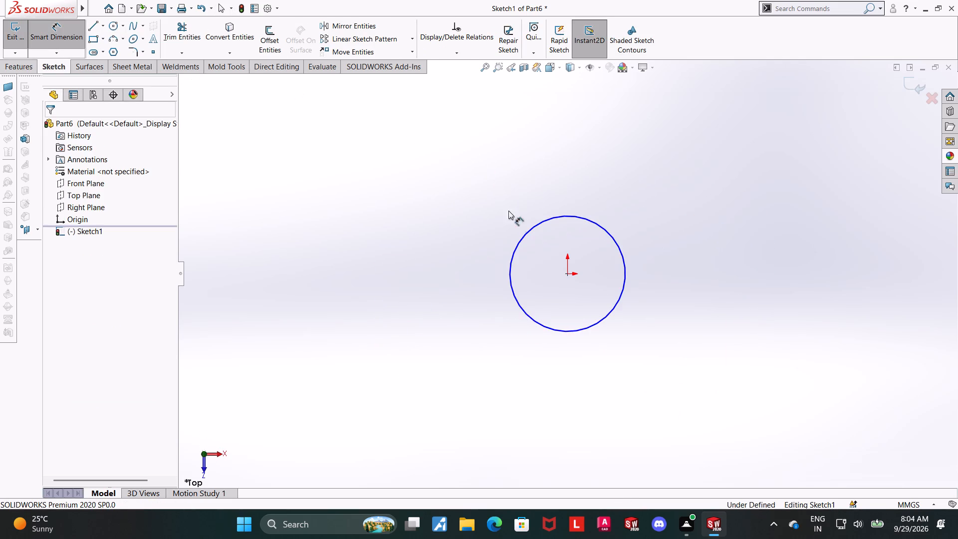
{"action": "left_click", "coordinate": [537, 226]}
{"action": "left_click", "coordinate": [530, 202]}
{"action": "key", "text": "3"}
{"action": "key", "text": "Return"}
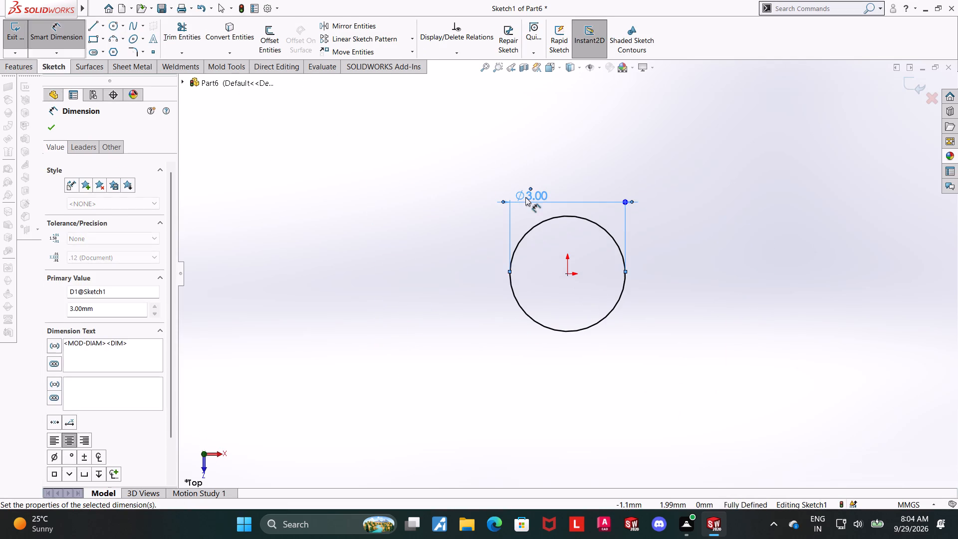
{"action": "key", "text": "Escape"}
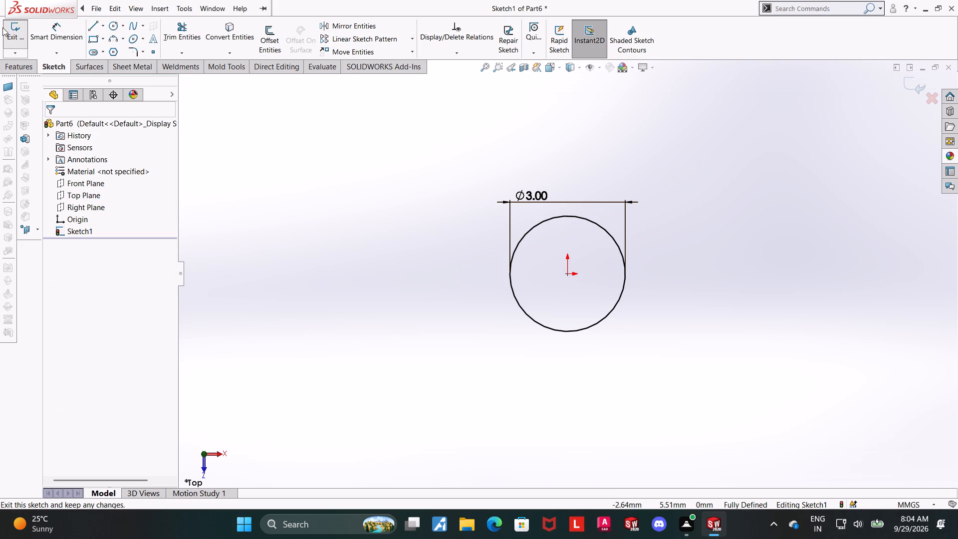
Draw a horizontal line across the circle's full diameter and trim away the lower half to leave a closed semicircle.
{"action": "left_click", "coordinate": [91, 25]}
{"action": "left_click", "coordinate": [510, 274]}
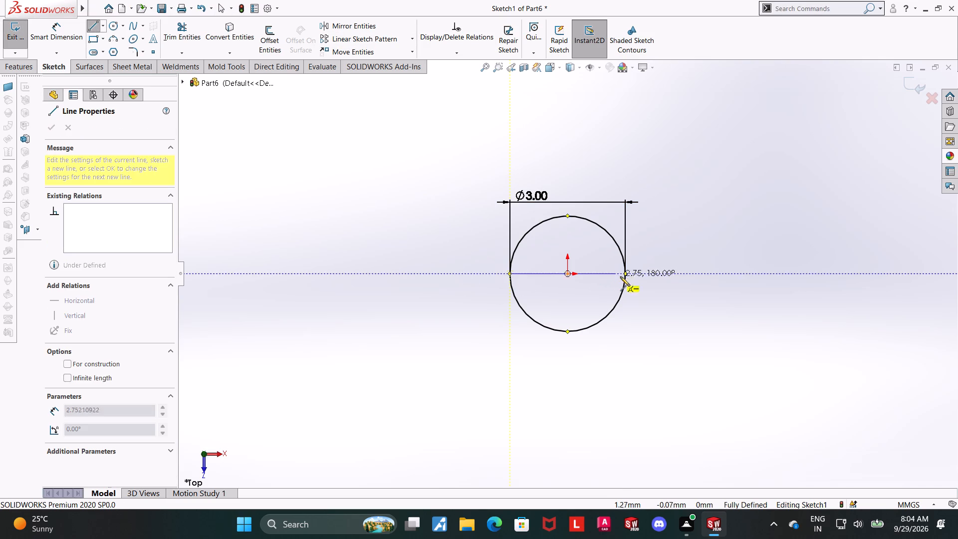
{"action": "left_click", "coordinate": [626, 274]}
{"action": "key", "text": "Escape"}
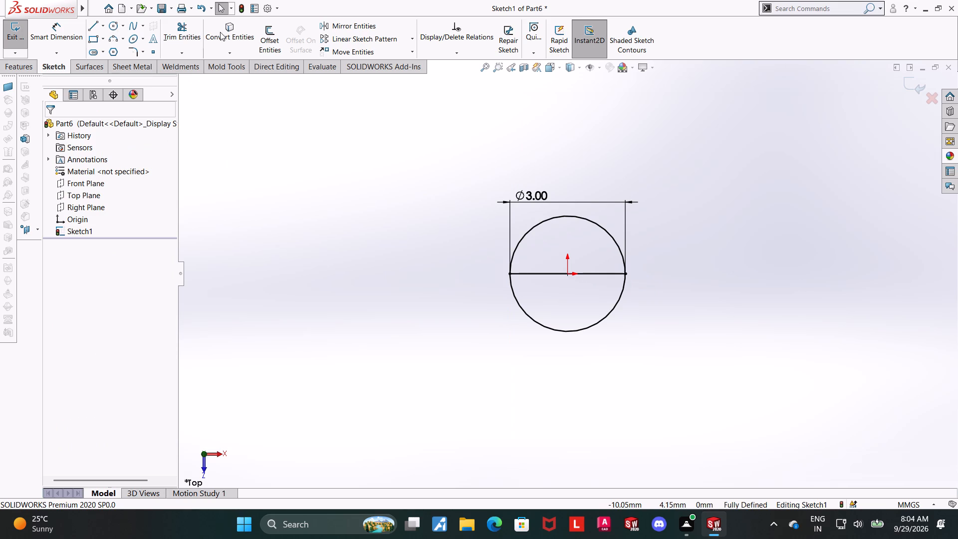
{"action": "left_click", "coordinate": [198, 33]}
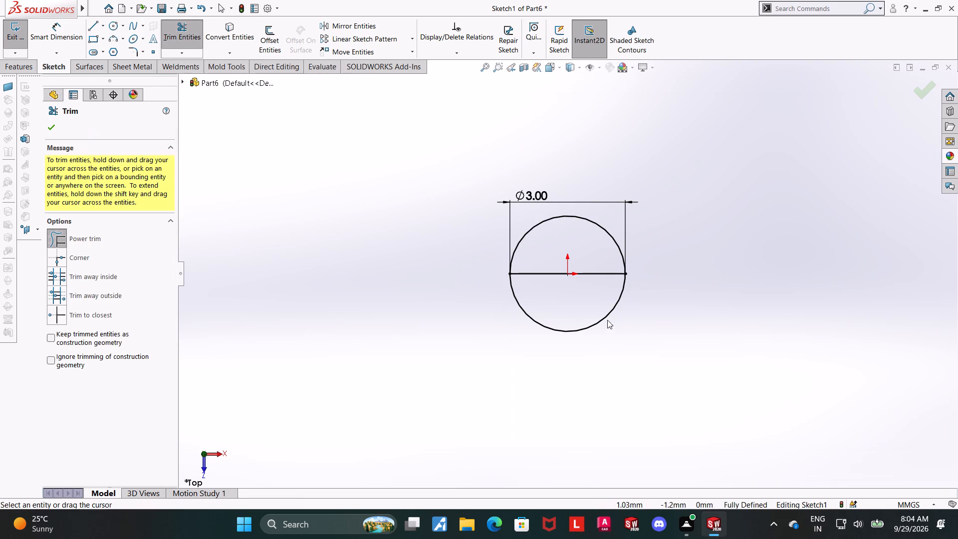
{"action": "left_click_drag", "start_coordinate": [581, 305], "coordinate": [561, 363]}
{"action": "key", "text": "Escape"}
{"action": "left_click", "coordinate": [23, 37]}
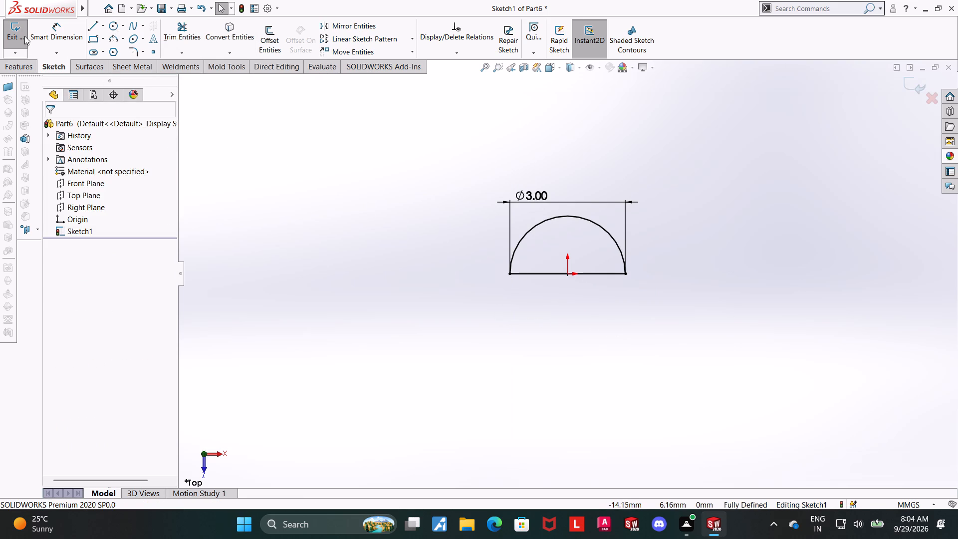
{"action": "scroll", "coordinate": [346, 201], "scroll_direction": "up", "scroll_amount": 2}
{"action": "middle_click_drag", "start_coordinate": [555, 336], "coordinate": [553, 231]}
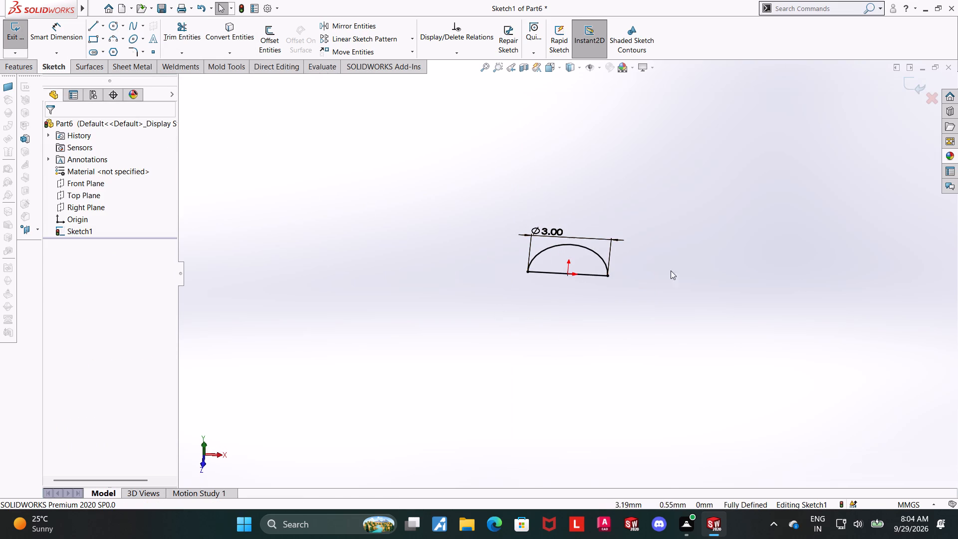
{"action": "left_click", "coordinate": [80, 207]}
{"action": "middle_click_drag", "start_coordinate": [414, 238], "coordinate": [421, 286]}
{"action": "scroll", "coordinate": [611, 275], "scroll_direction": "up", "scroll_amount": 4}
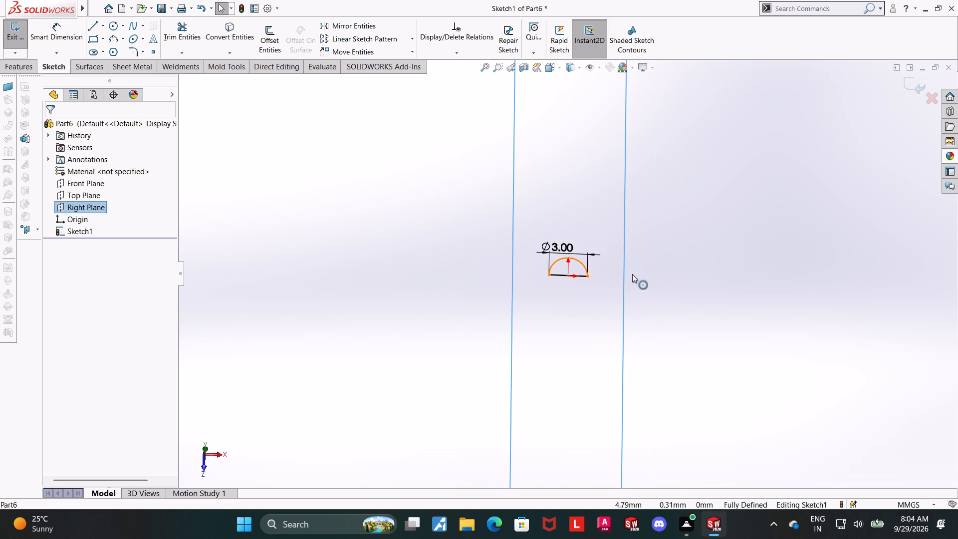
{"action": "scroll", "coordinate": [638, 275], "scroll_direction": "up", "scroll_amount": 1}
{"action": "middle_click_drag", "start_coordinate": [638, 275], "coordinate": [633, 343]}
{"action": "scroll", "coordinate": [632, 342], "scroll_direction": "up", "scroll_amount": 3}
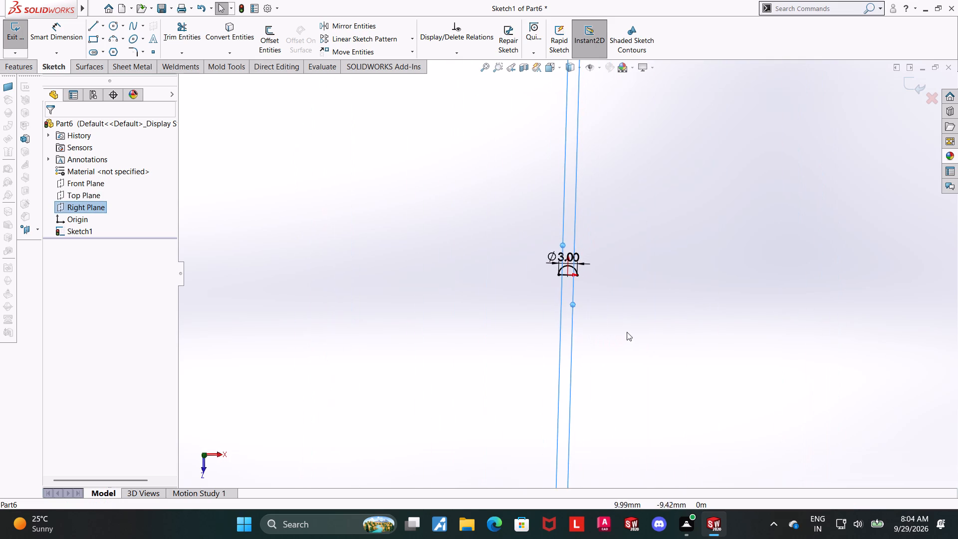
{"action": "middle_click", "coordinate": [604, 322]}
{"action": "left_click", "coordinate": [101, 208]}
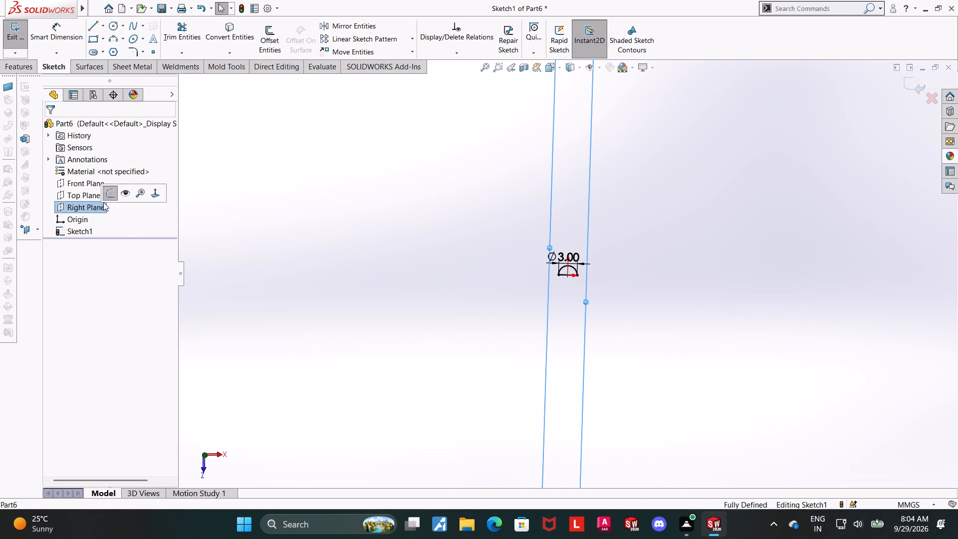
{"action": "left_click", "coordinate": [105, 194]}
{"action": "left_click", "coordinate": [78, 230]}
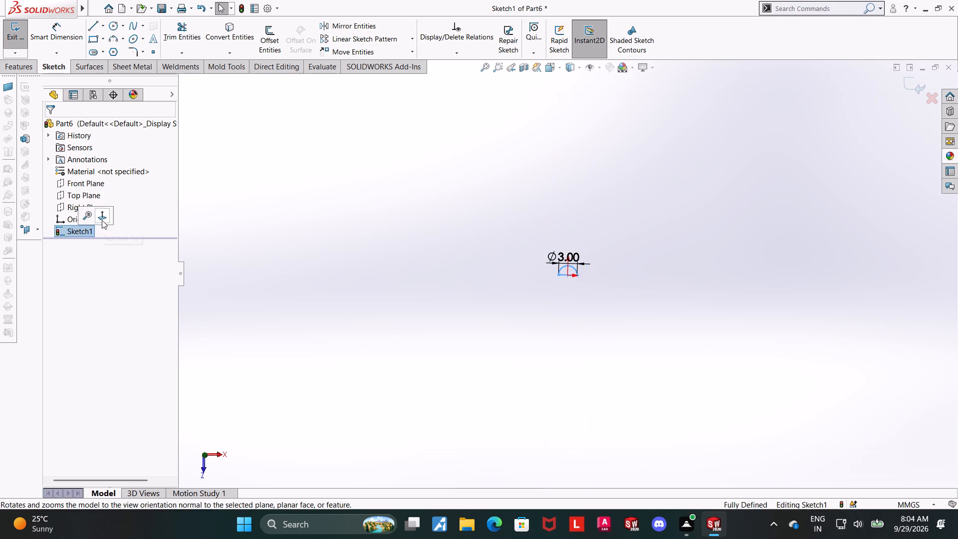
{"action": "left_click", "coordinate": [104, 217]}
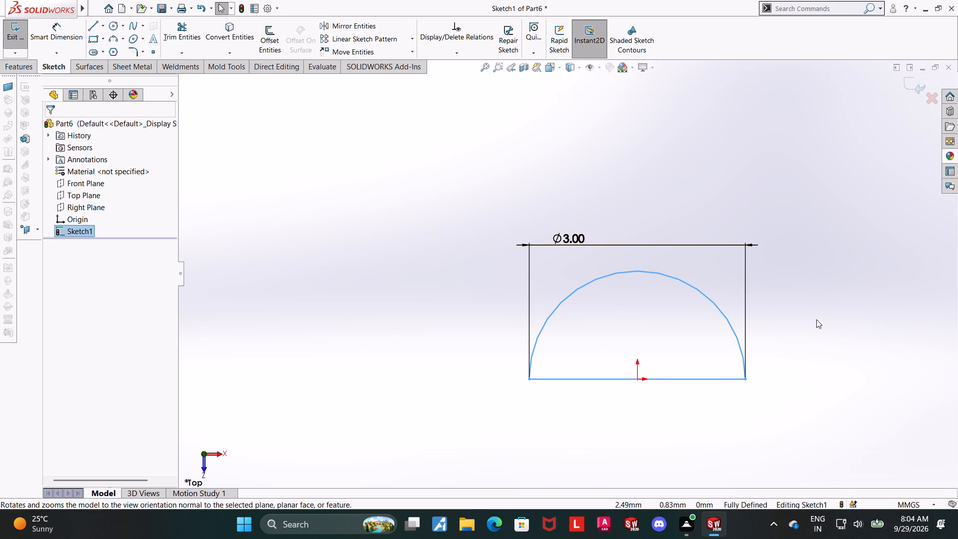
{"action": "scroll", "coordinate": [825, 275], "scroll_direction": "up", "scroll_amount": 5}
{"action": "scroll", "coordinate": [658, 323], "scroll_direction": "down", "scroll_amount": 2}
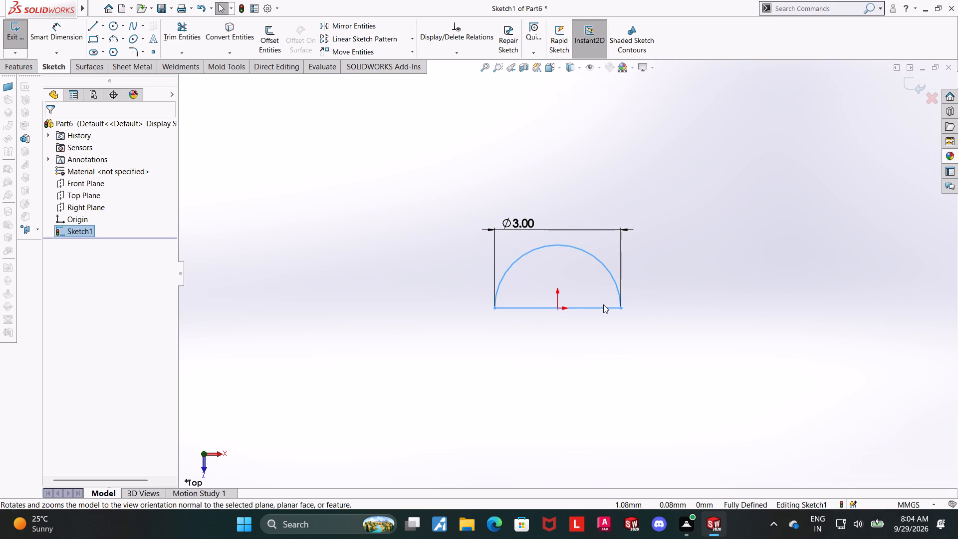
Exit the semicircle sketch.
{"action": "left_click", "coordinate": [916, 87]}
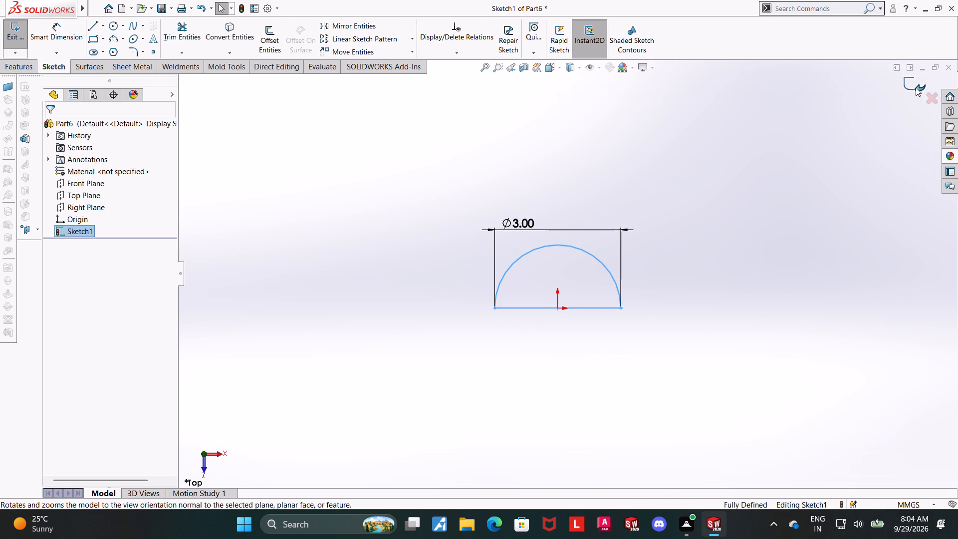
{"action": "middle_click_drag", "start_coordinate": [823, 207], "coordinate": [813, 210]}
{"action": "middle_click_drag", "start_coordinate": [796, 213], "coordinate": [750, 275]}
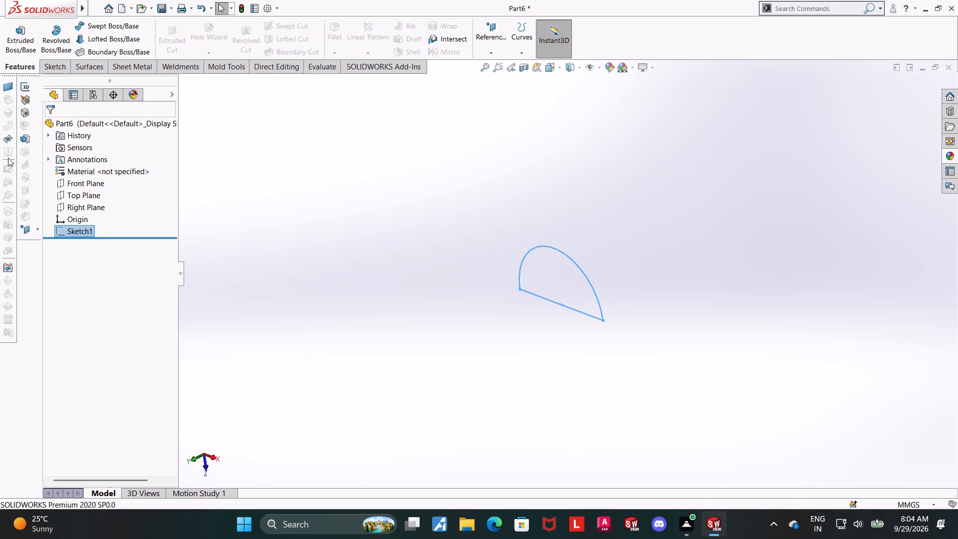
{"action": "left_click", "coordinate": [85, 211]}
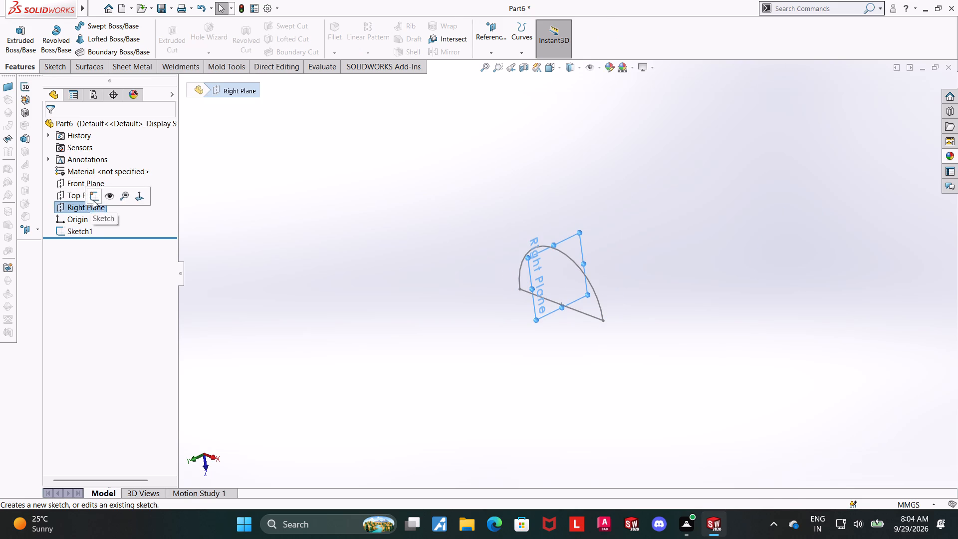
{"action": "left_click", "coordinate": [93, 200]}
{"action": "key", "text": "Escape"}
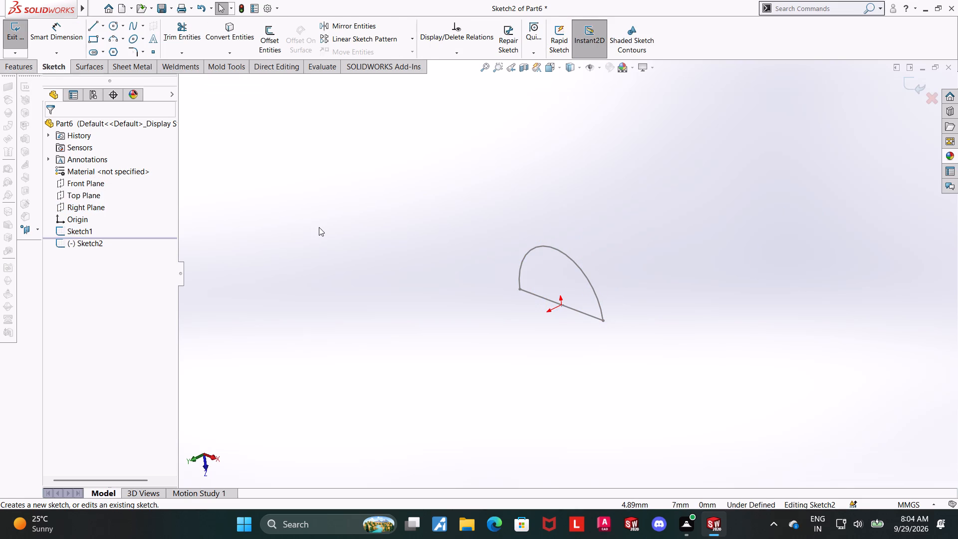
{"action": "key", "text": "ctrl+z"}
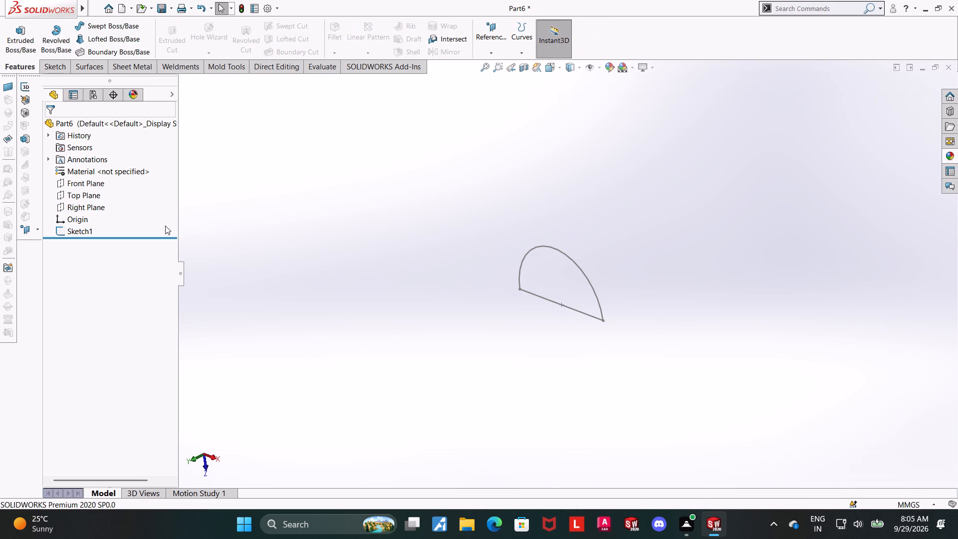
Start a sketch on the Right Plane, draw a circle above the semicircle's edge line, off the origin, and set its diameter to 6 mm.
{"action": "left_click", "coordinate": [72, 209]}
{"action": "left_click", "coordinate": [77, 196]}
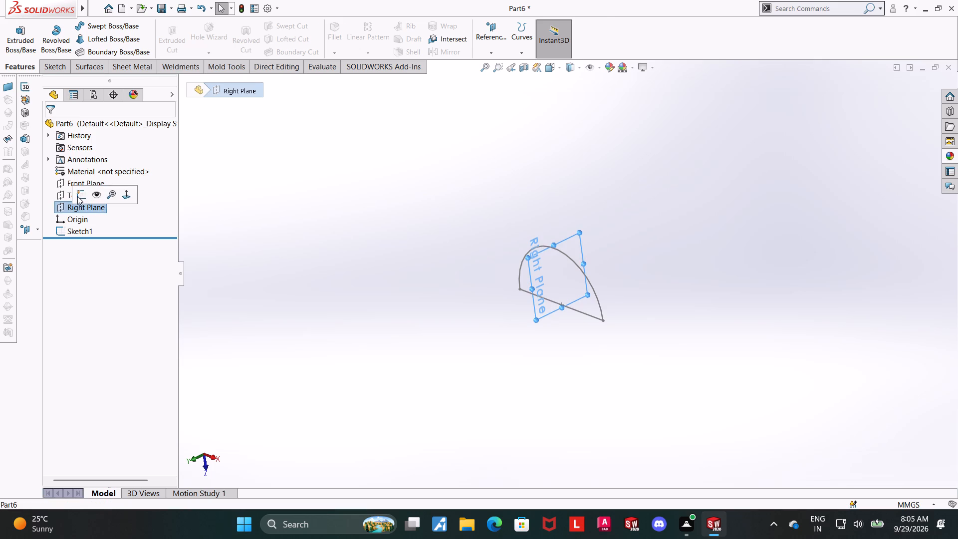
{"action": "left_click", "coordinate": [80, 242]}
{"action": "left_click", "coordinate": [103, 230]}
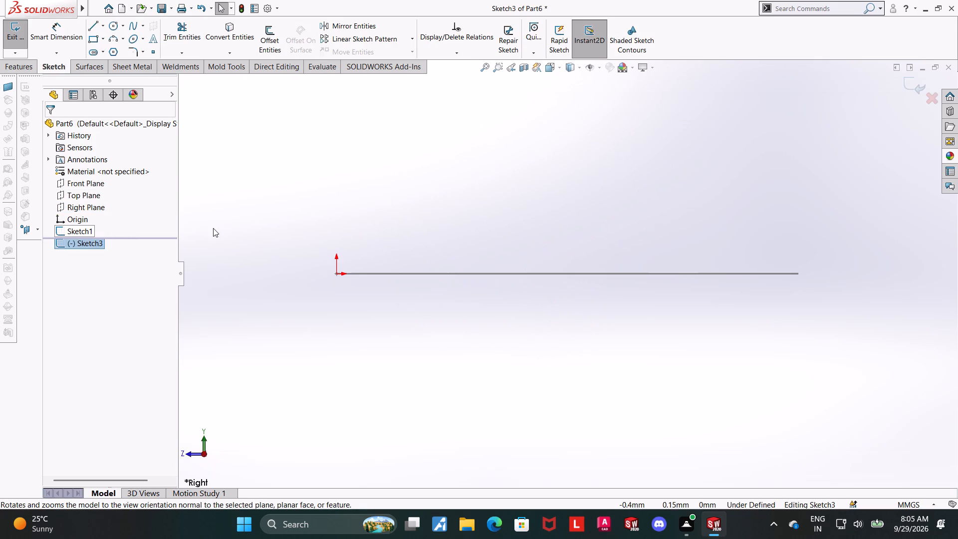
{"action": "left_click", "coordinate": [111, 28]}
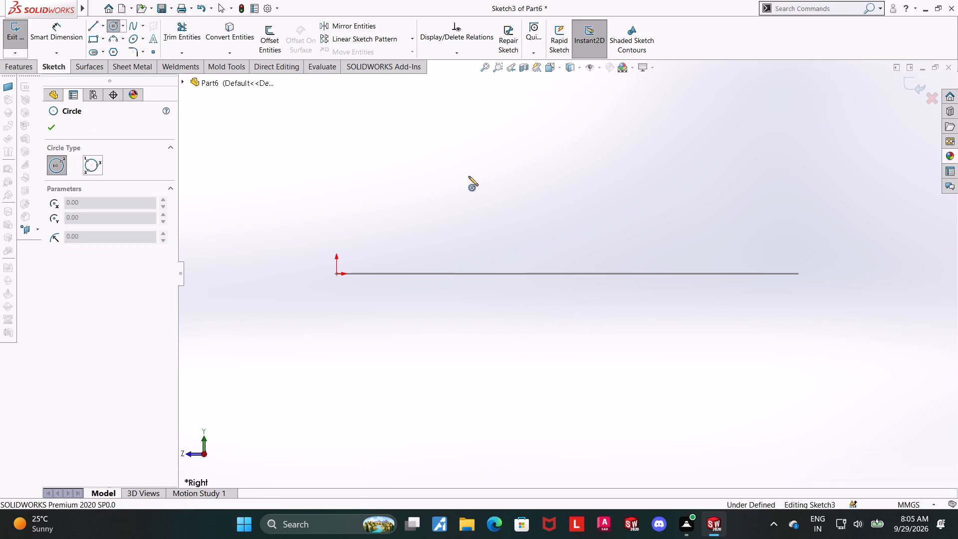
{"action": "scroll", "coordinate": [552, 197], "scroll_direction": "up", "scroll_amount": 2}
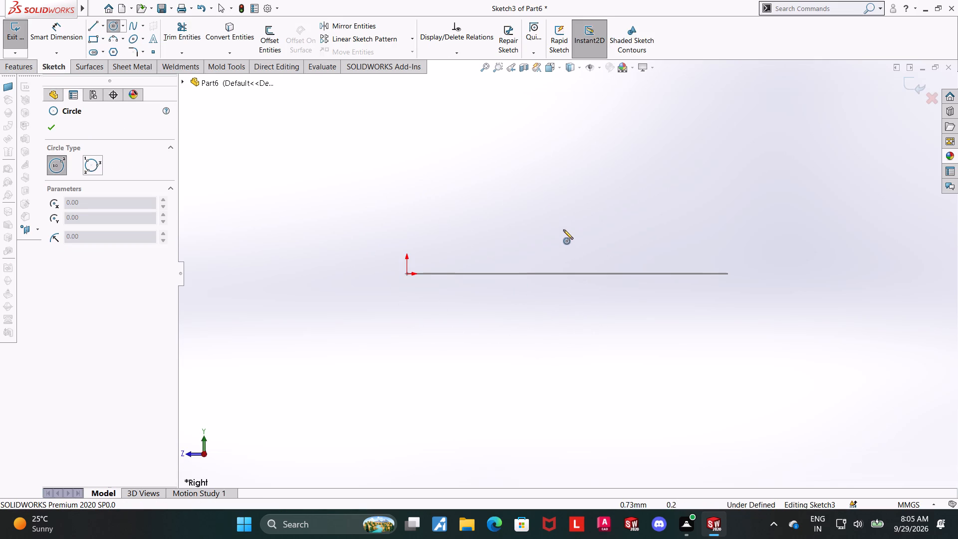
{"action": "left_click", "coordinate": [558, 224]}
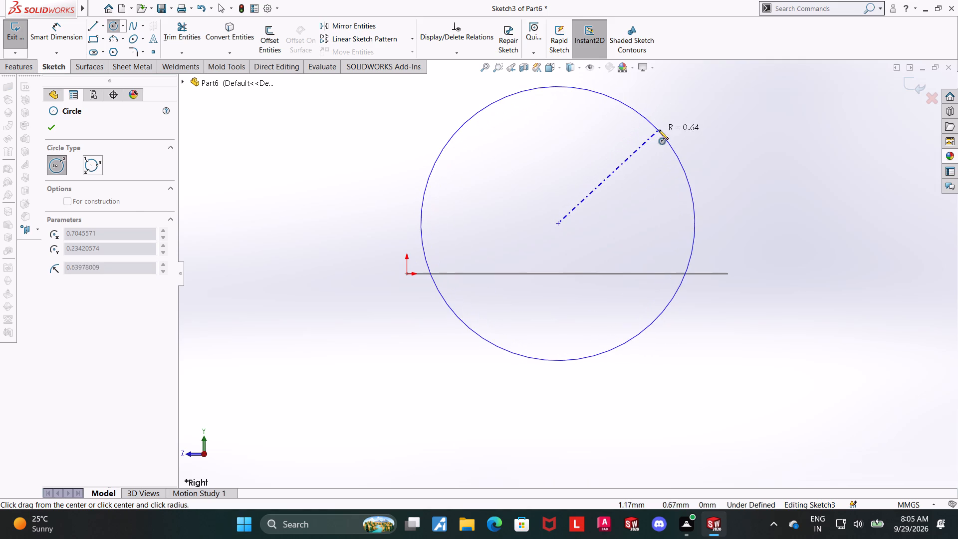
{"action": "left_click", "coordinate": [659, 130]}
{"action": "key", "text": "Escape"}
{"action": "left_click", "coordinate": [64, 32]}
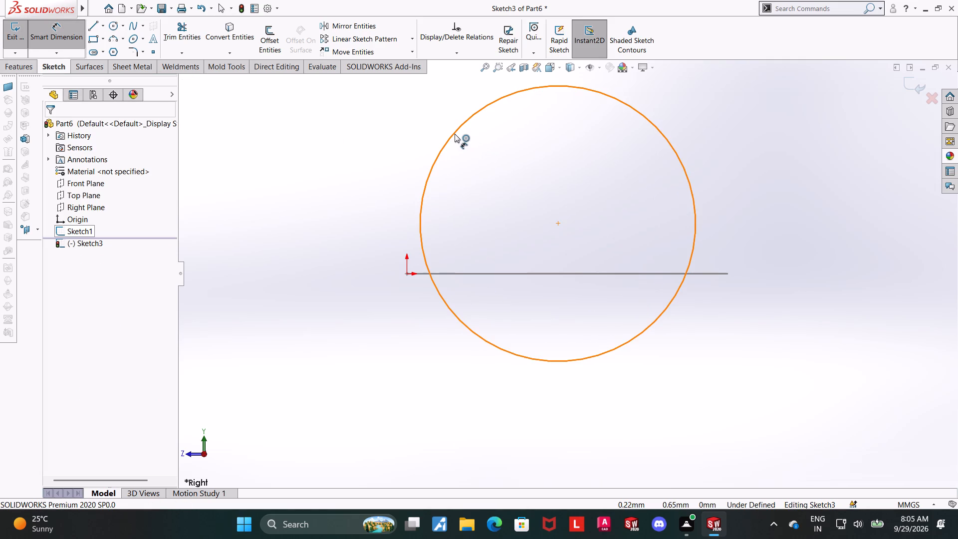
{"action": "left_click", "coordinate": [455, 134]}
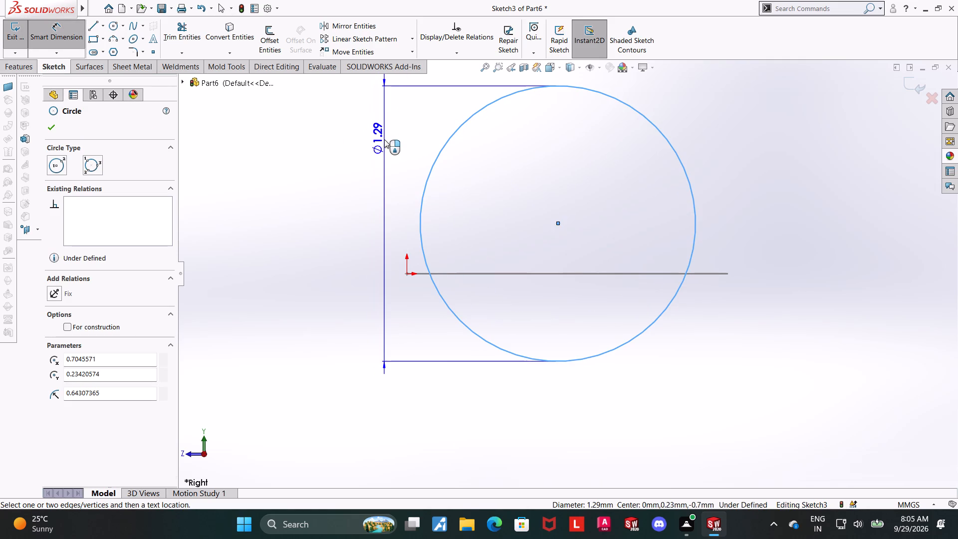
{"action": "left_click", "coordinate": [384, 139]}
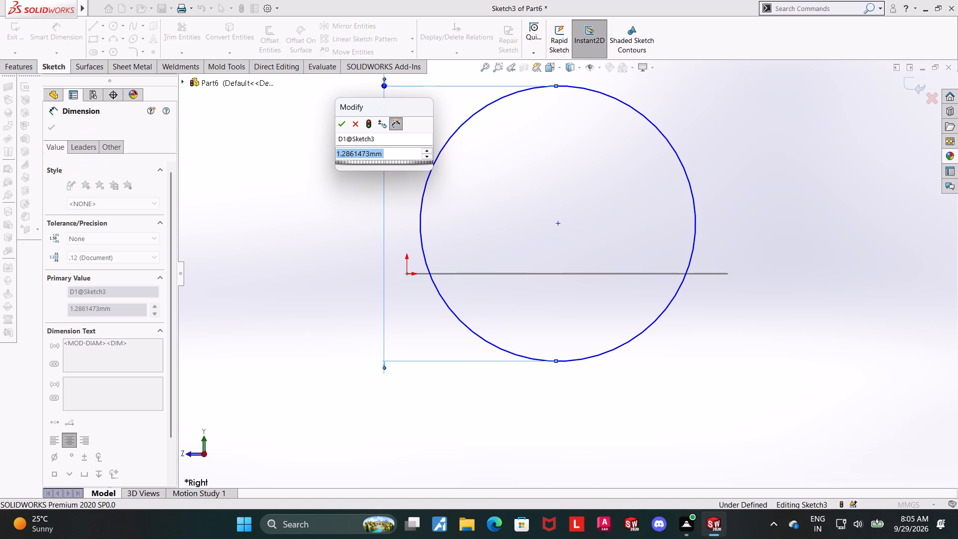
{"action": "key", "text": "6"}
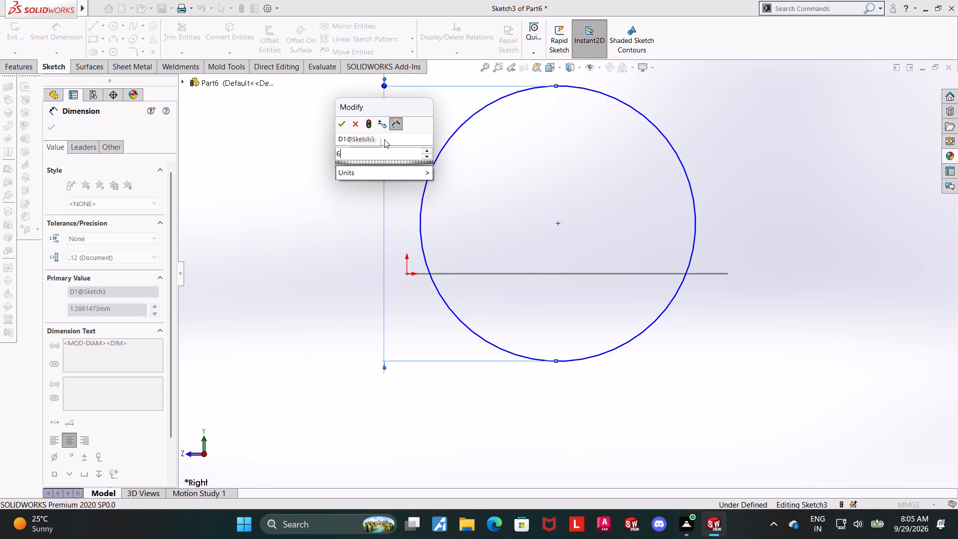
{"action": "key", "text": "Return"}
{"action": "key", "text": "Escape"}
Dimension the vertical distance from the origin to the circle's centre as 40 mm.
{"action": "scroll", "coordinate": [584, 229], "scroll_direction": "up", "scroll_amount": 3}
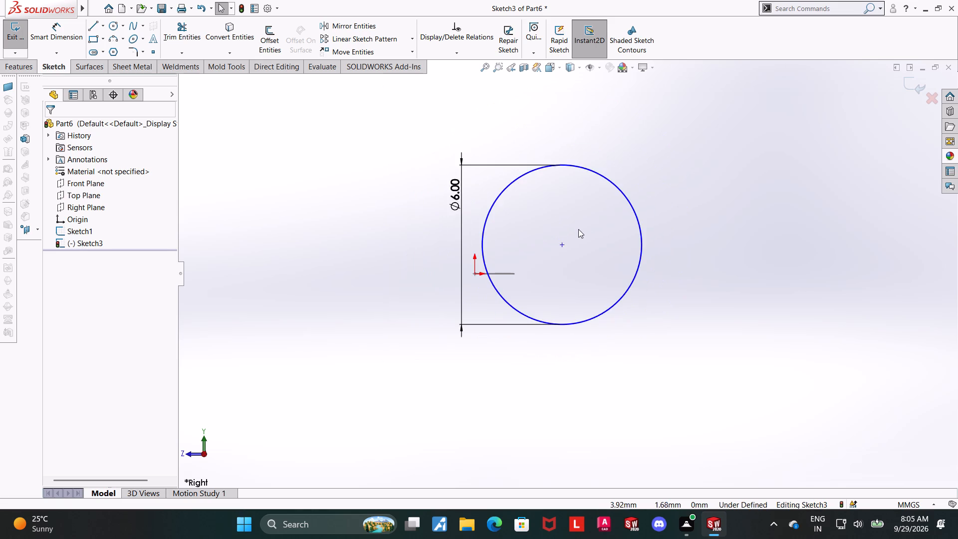
{"action": "scroll", "coordinate": [572, 237], "scroll_direction": "down", "scroll_amount": 3}
{"action": "scroll", "coordinate": [505, 241], "scroll_direction": "down", "scroll_amount": 2}
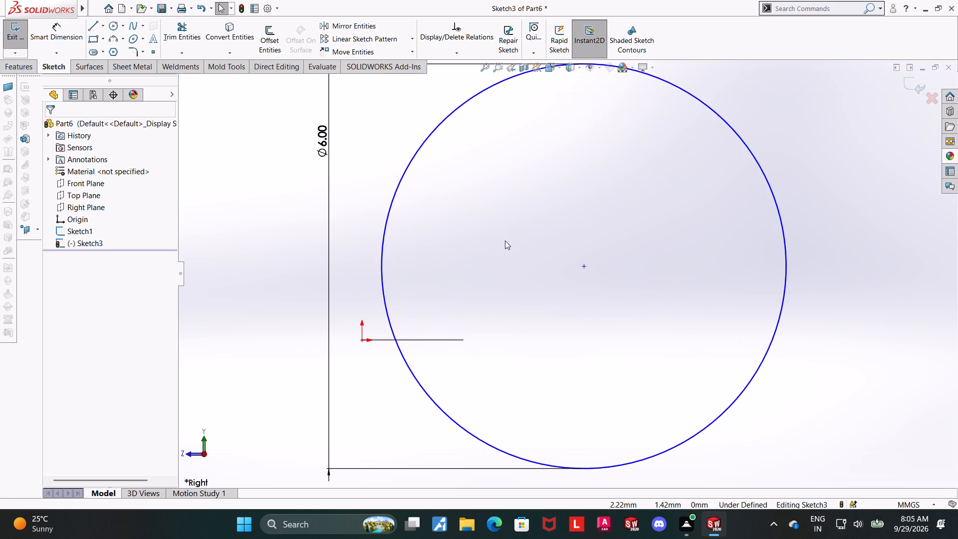
{"action": "left_click", "coordinate": [81, 28]}
{"action": "left_click", "coordinate": [360, 340]}
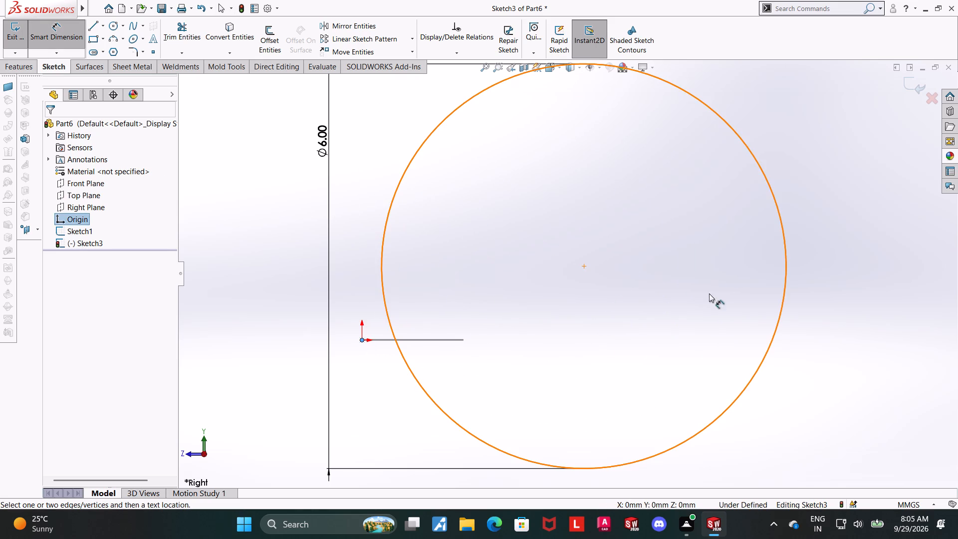
{"action": "left_click", "coordinate": [582, 268]}
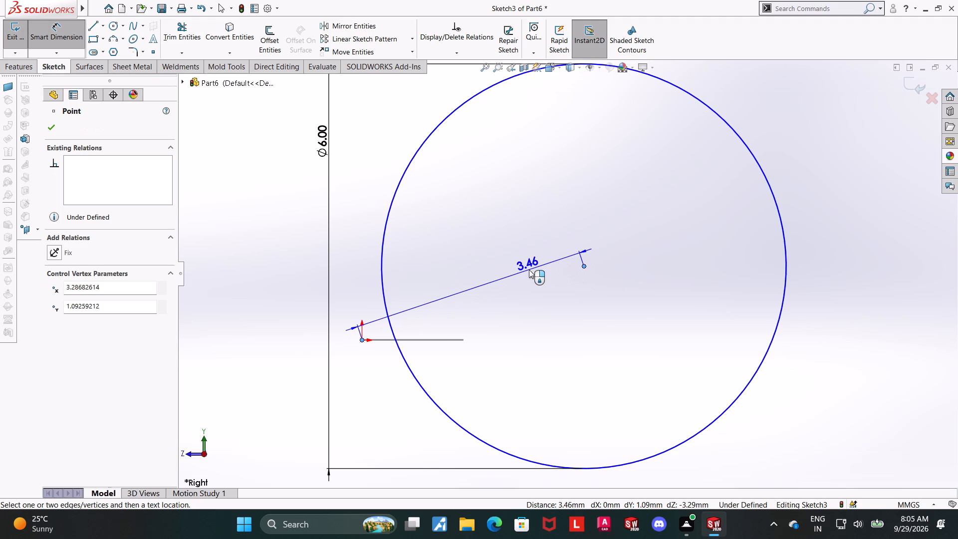
{"action": "type", "text": "40"}
{"action": "key", "text": "Escape"}
{"action": "left_click", "coordinate": [585, 268]}
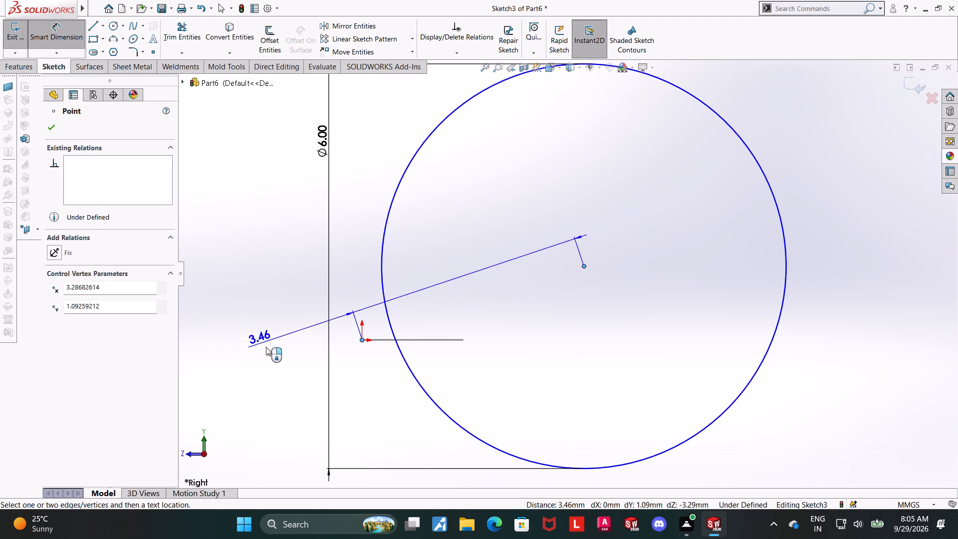
{"action": "left_click", "coordinate": [312, 308]}
{"action": "type", "text": "40"}
{"action": "key", "text": "Return"}
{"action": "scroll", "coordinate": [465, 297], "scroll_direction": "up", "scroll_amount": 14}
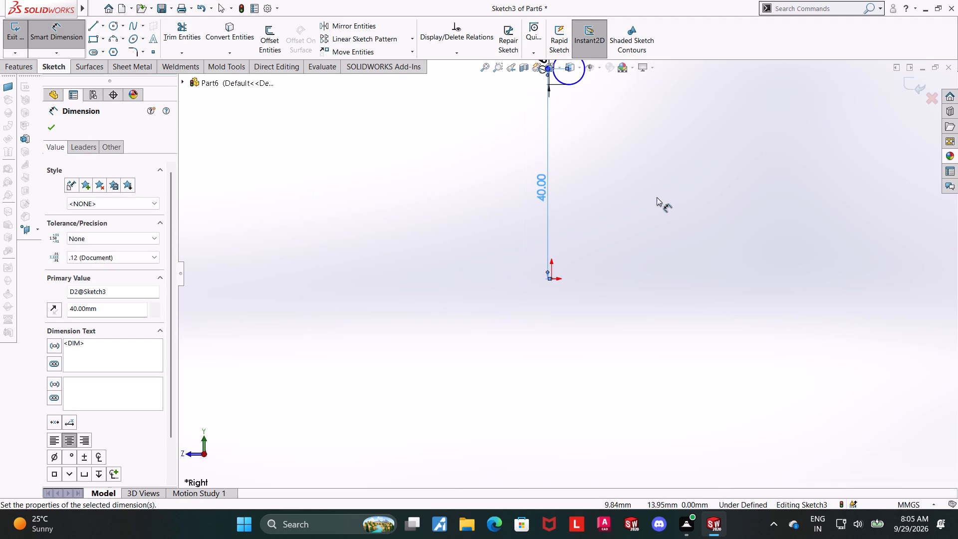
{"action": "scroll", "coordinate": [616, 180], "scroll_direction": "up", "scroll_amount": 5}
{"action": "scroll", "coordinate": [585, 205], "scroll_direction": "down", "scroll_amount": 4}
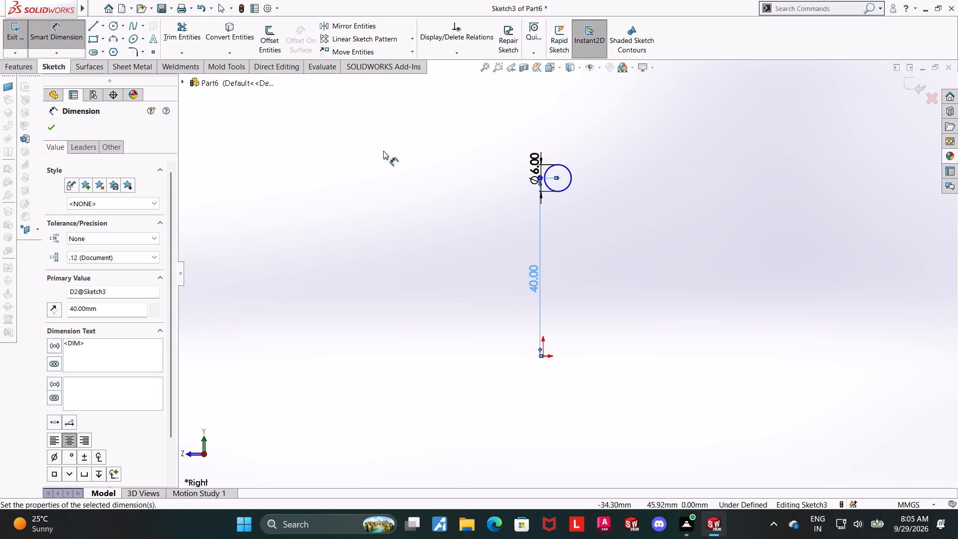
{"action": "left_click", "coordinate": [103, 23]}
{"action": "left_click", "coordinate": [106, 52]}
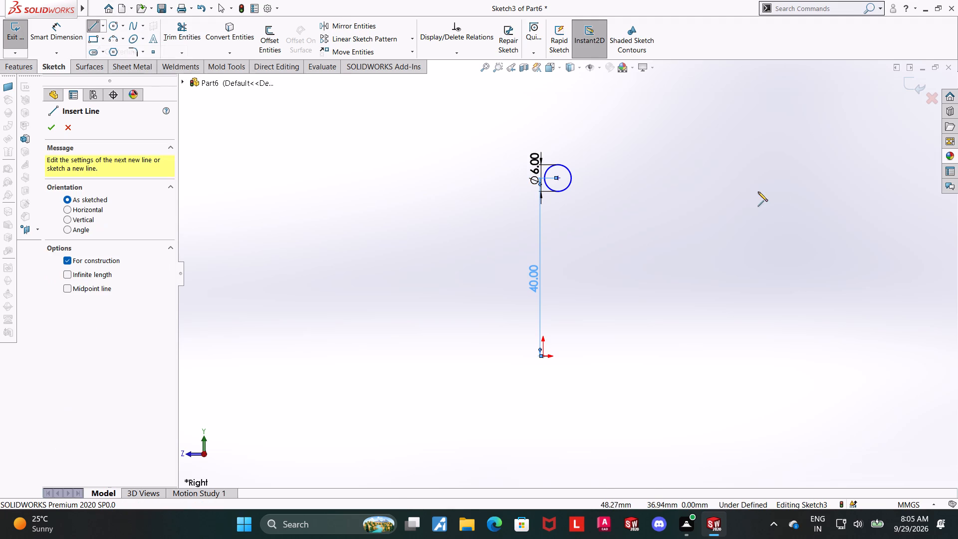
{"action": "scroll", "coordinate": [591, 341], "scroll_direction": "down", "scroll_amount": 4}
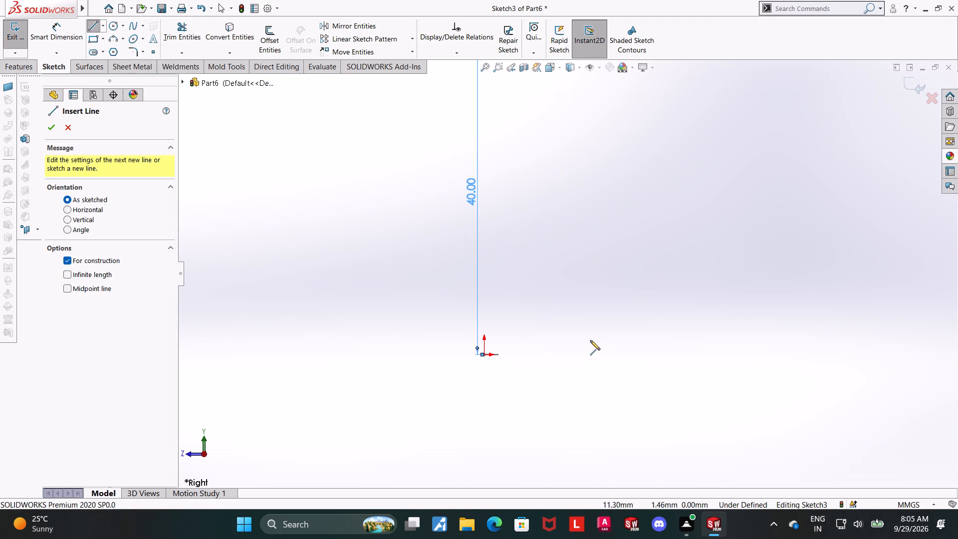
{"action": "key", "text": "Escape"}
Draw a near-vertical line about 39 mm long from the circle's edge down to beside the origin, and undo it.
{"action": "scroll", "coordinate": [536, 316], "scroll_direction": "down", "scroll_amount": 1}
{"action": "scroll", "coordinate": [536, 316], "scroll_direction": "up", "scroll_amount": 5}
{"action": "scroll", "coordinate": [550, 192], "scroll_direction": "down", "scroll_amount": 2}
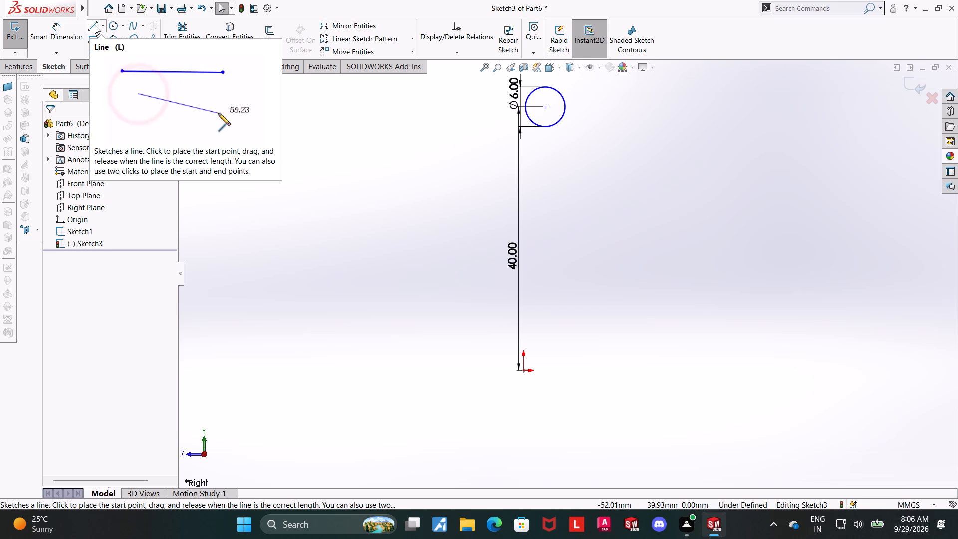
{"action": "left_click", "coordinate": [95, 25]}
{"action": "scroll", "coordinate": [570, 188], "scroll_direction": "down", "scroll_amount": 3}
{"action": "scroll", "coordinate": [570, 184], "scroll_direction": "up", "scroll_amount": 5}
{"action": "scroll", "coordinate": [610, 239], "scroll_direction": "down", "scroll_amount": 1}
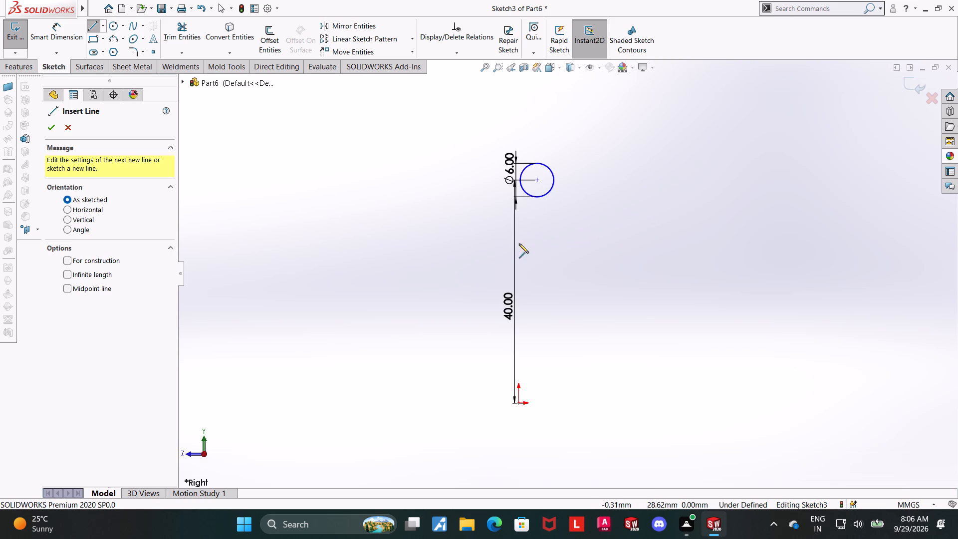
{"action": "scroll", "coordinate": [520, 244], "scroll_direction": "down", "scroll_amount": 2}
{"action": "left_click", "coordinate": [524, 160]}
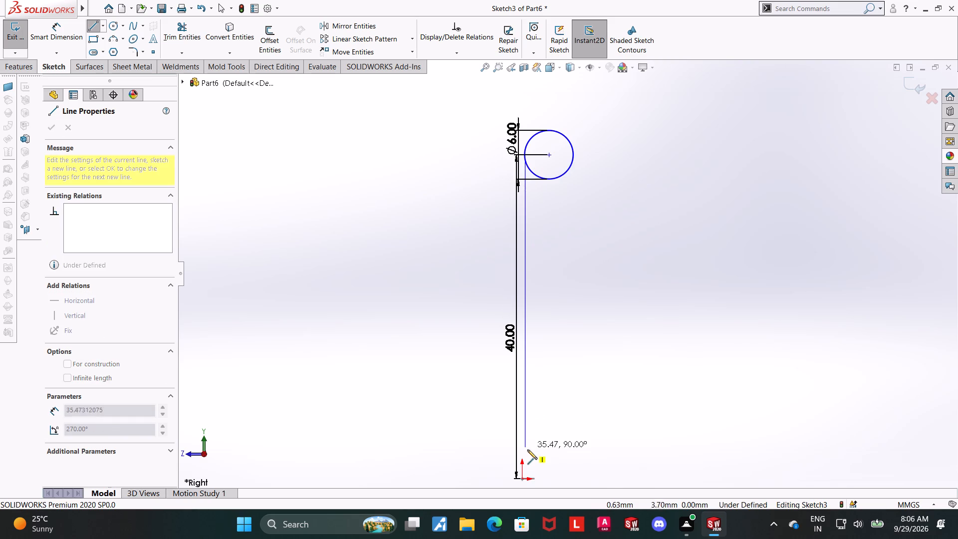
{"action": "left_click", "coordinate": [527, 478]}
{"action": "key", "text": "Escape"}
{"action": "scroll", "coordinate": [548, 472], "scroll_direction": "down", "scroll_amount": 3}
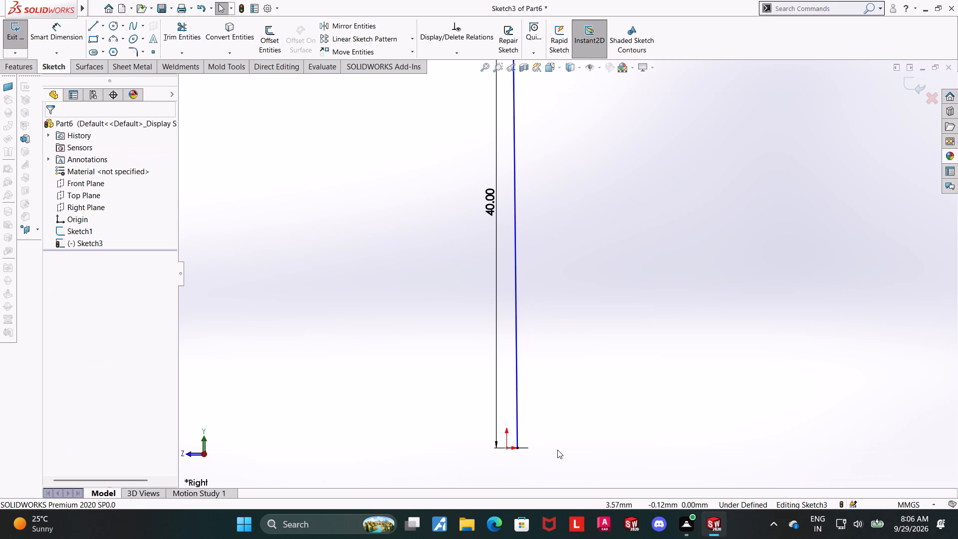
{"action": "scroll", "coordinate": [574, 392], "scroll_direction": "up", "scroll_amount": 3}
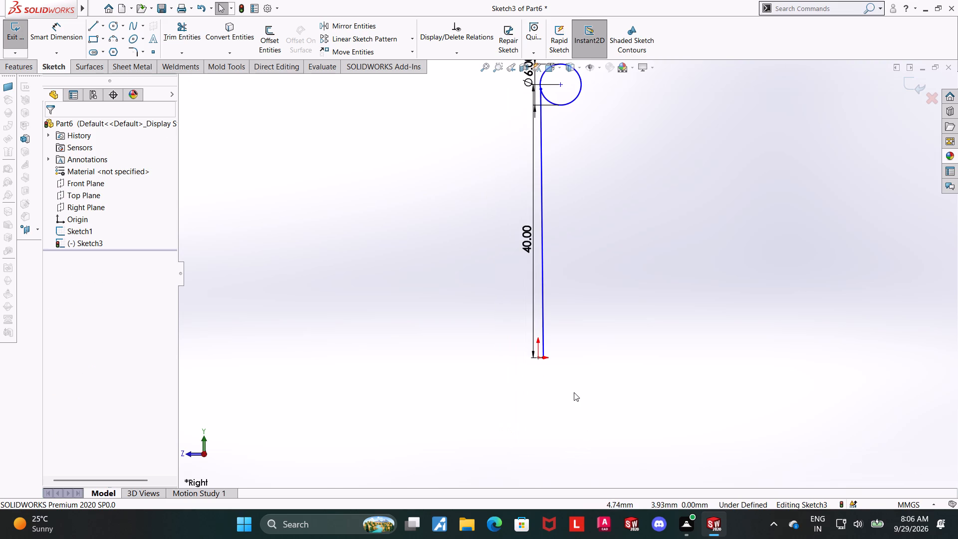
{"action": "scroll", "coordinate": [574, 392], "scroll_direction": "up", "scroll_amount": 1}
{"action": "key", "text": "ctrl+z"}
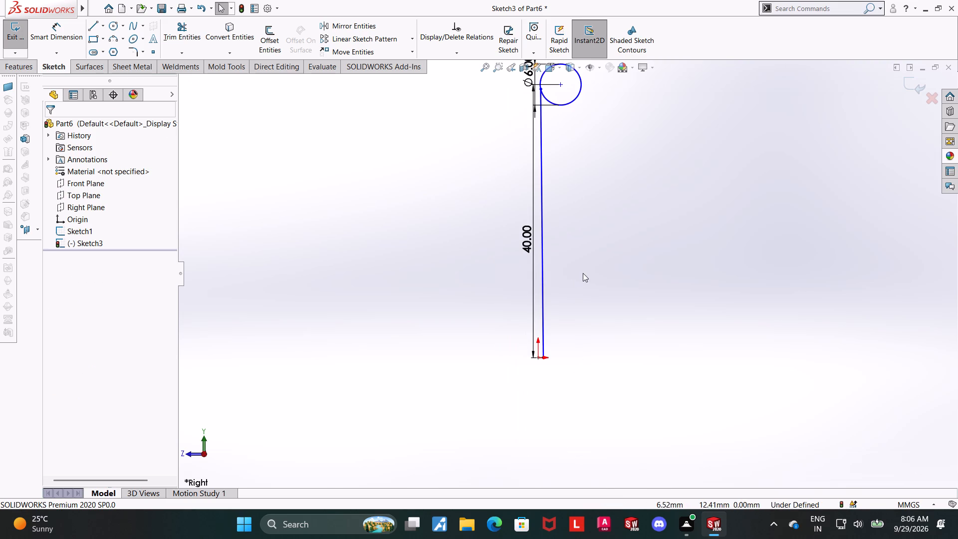
Draw two vertical lines, each about 38 mm long, from opposite sides of the circle's lower half down to the origin's level.
{"action": "left_click", "coordinate": [91, 25]}
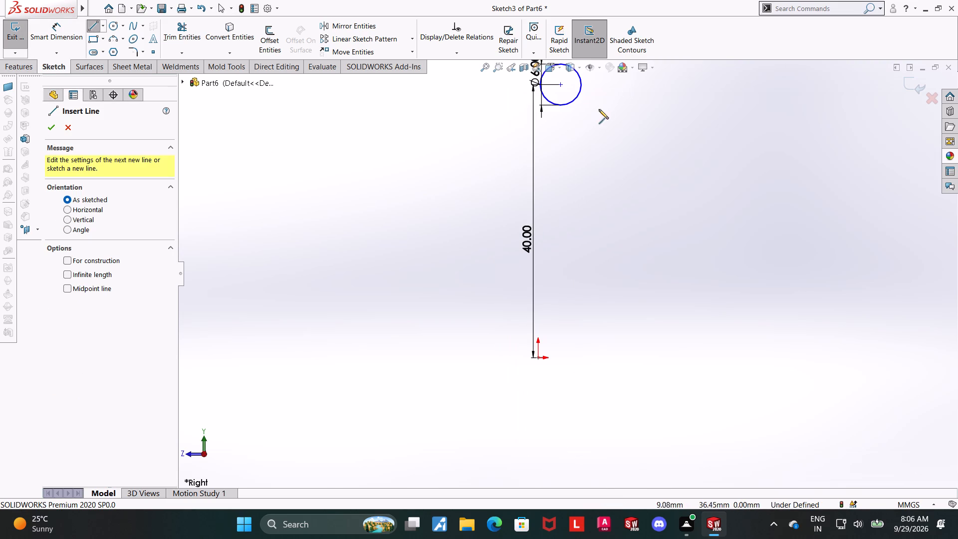
{"action": "left_click", "coordinate": [577, 96]}
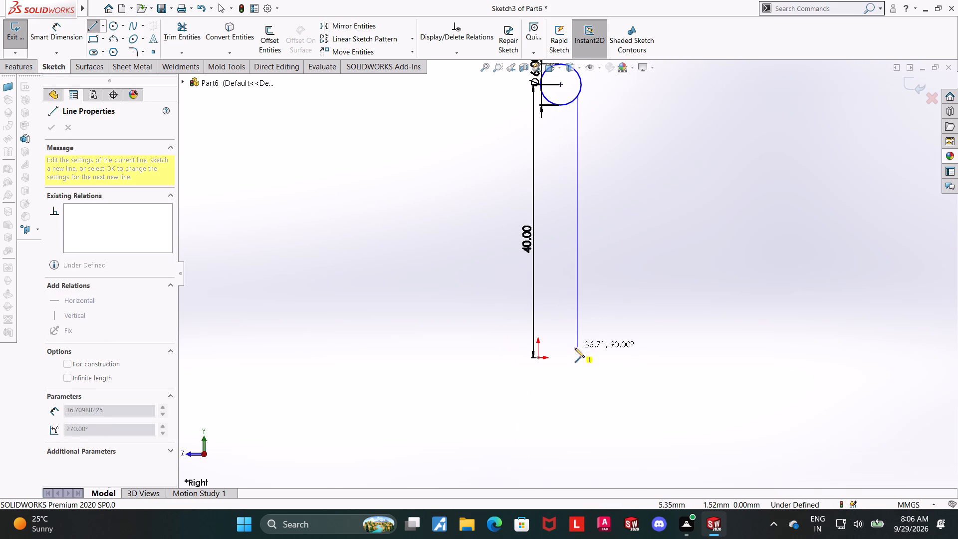
{"action": "left_click", "coordinate": [575, 356]}
{"action": "key", "text": "Escape"}
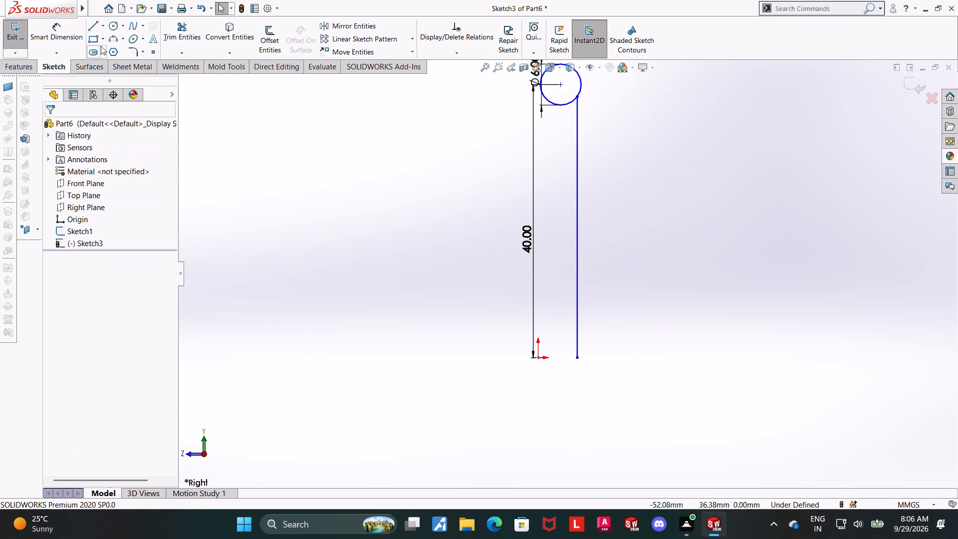
{"action": "left_click", "coordinate": [93, 27]}
{"action": "left_click", "coordinate": [542, 95]}
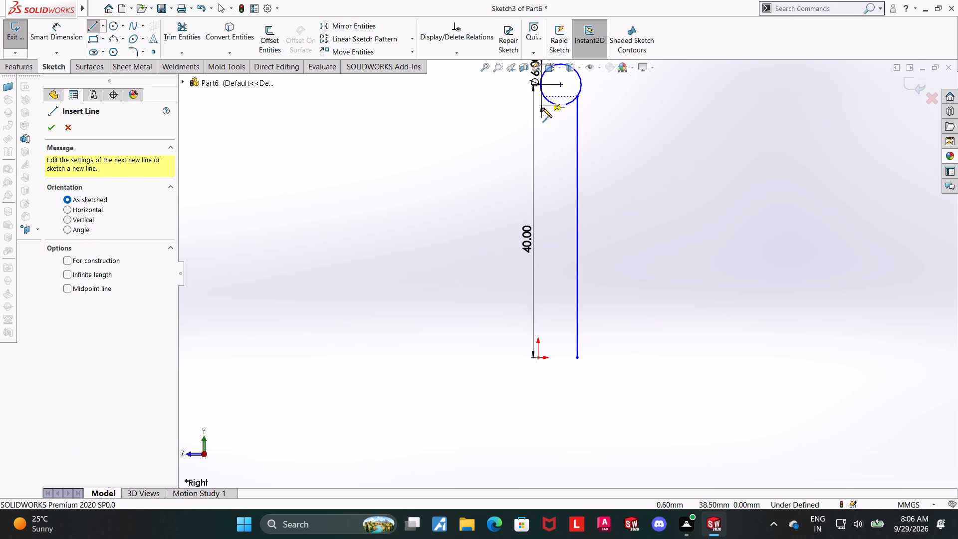
{"action": "left_click", "coordinate": [546, 355]}
{"action": "key", "text": "Escape"}
Add a Pierce relation between the semicircle's arc and the lower endpoint of the vertical line farther from the origin.
{"action": "scroll", "coordinate": [564, 339], "scroll_direction": "down", "scroll_amount": 8}
{"action": "middle_click_drag", "start_coordinate": [573, 340], "coordinate": [569, 396]}
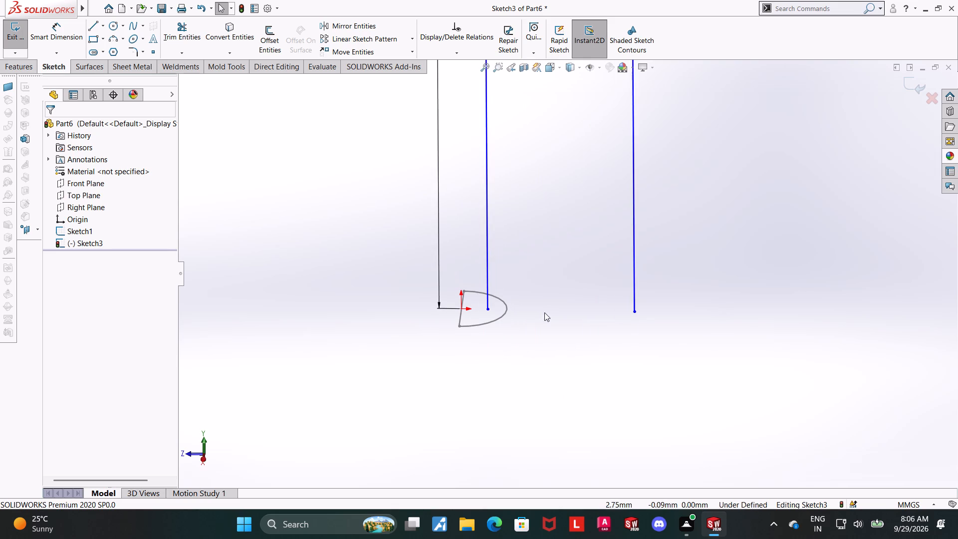
{"action": "left_click", "coordinate": [507, 313]}
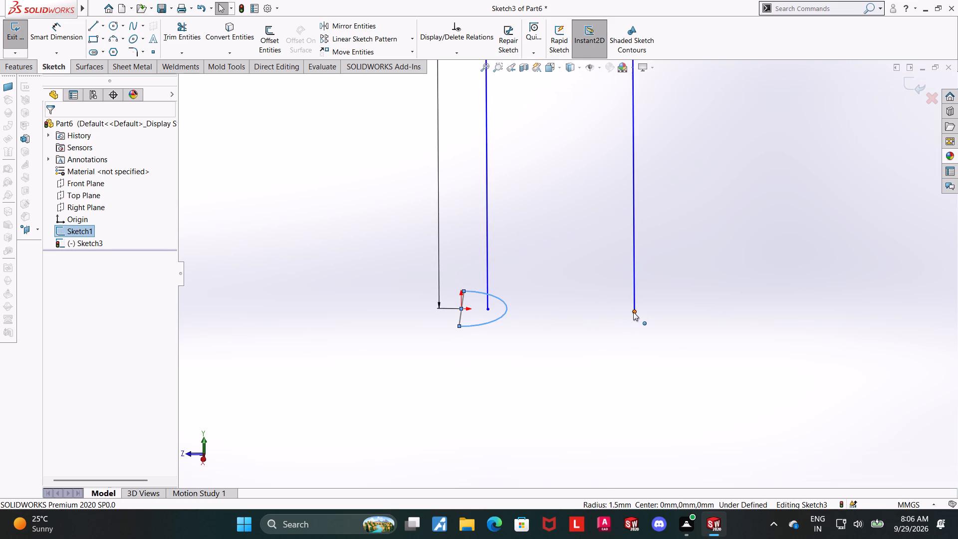
{"action": "left_click", "coordinate": [634, 312], "text": "ctrl"}
{"action": "left_click", "coordinate": [54, 331]}
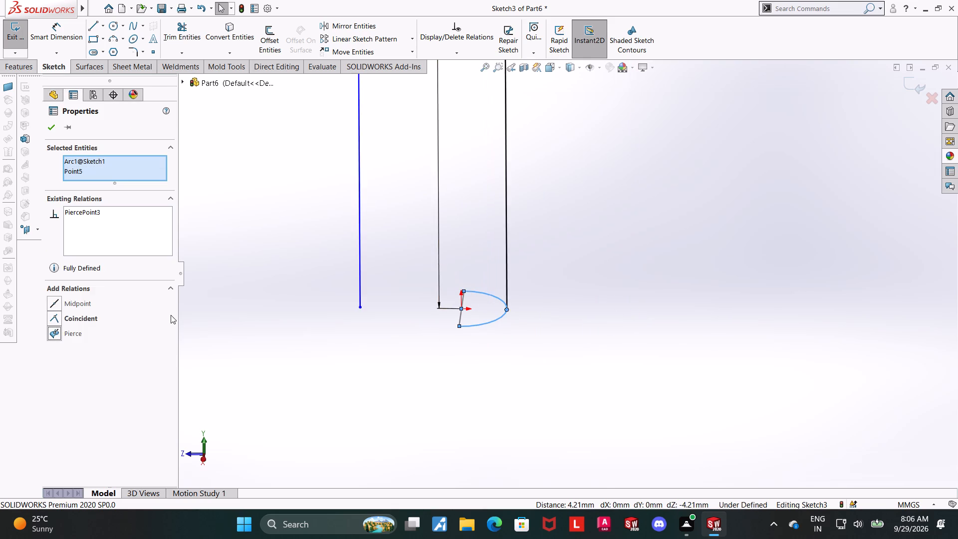
Dimension the spacing between the two vertical lines as 3 mm.
{"action": "scroll", "coordinate": [354, 323], "scroll_direction": "up", "scroll_amount": 11}
{"action": "scroll", "coordinate": [556, 158], "scroll_direction": "down", "scroll_amount": 3}
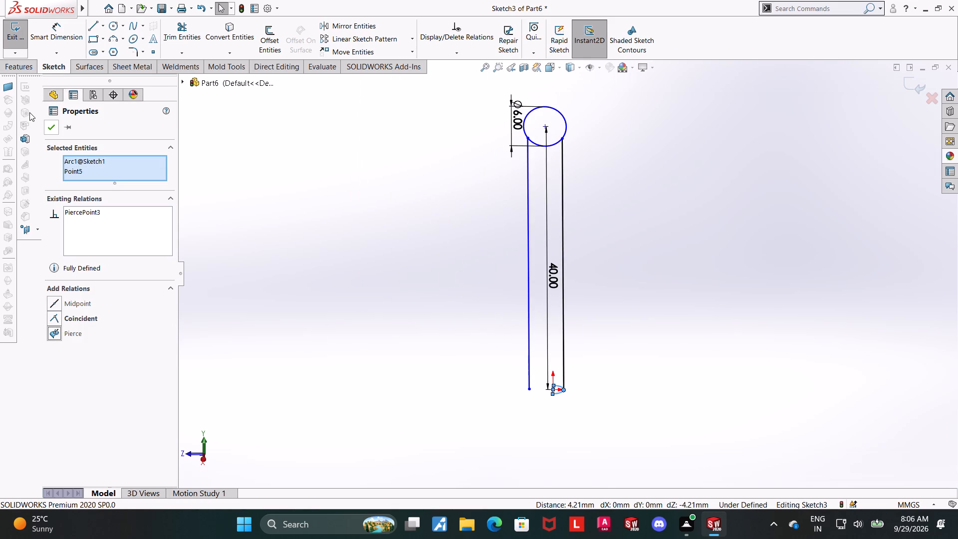
{"action": "scroll", "coordinate": [87, 118], "scroll_direction": "up", "scroll_amount": 2}
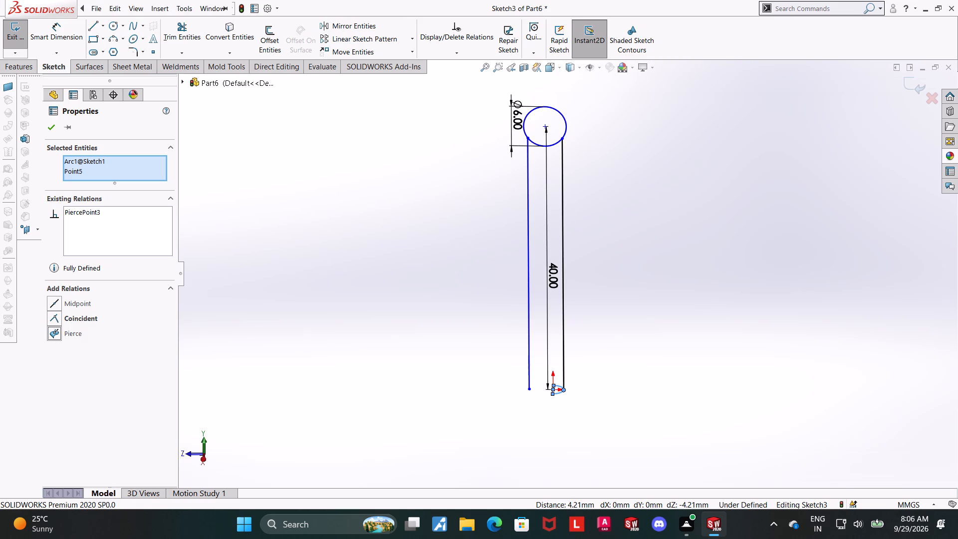
{"action": "left_click", "coordinate": [60, 27]}
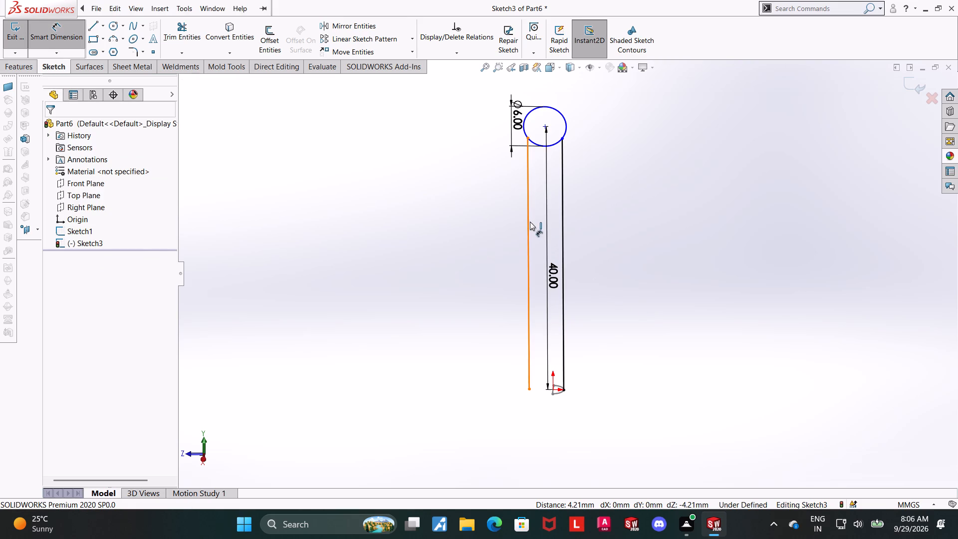
{"action": "left_click", "coordinate": [529, 222]}
{"action": "left_click", "coordinate": [564, 223]}
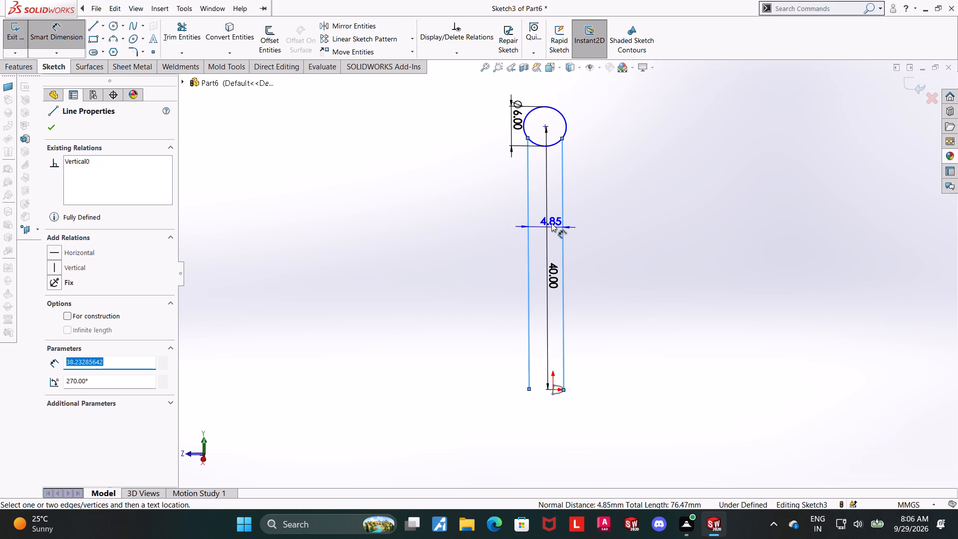
{"action": "left_click", "coordinate": [551, 223]}
{"action": "key", "text": "3"}
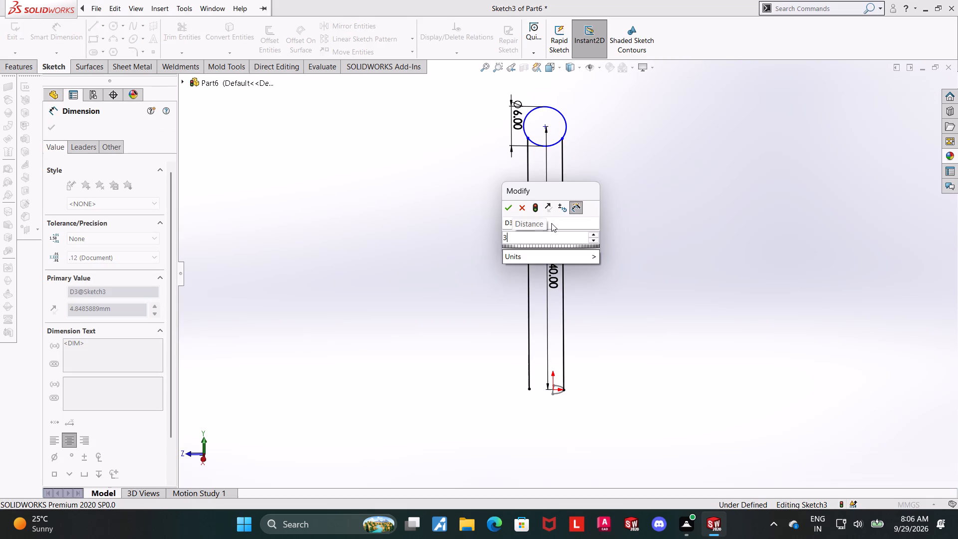
{"action": "key", "text": "Return"}
{"action": "key", "text": "Escape"}
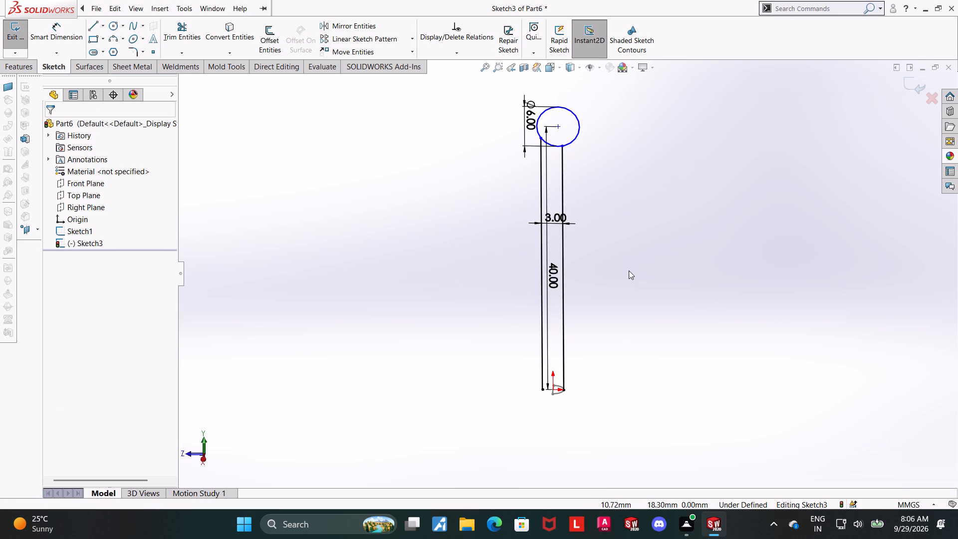
Add a Horizontal relation between the origin and the free lower endpoint of the other vertical line.
{"action": "scroll", "coordinate": [602, 324], "scroll_direction": "down", "scroll_amount": 7}
{"action": "scroll", "coordinate": [524, 427], "scroll_direction": "up", "scroll_amount": 1}
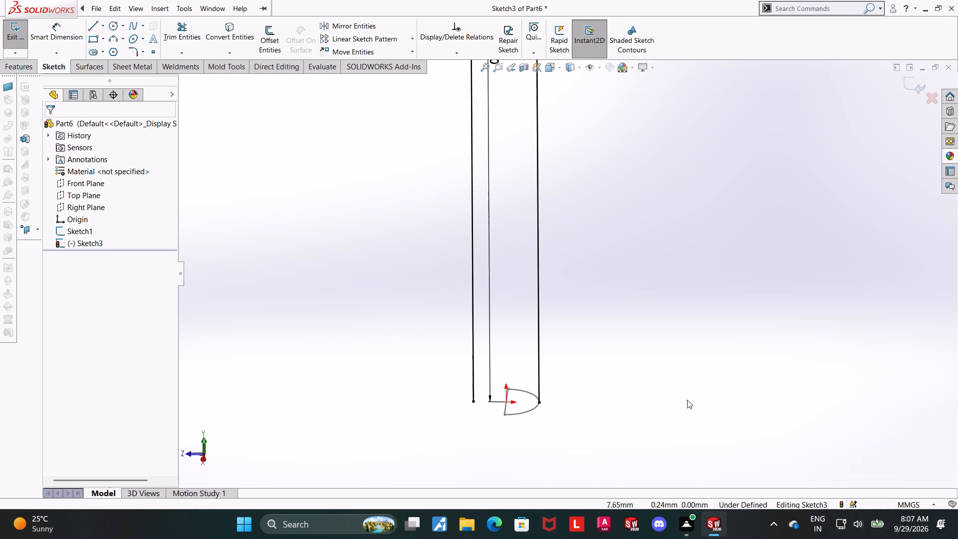
{"action": "middle_click_drag", "start_coordinate": [637, 382], "coordinate": [637, 404]}
{"action": "left_click", "coordinate": [589, 400]}
{"action": "scroll", "coordinate": [468, 354], "scroll_direction": "down", "scroll_amount": 3}
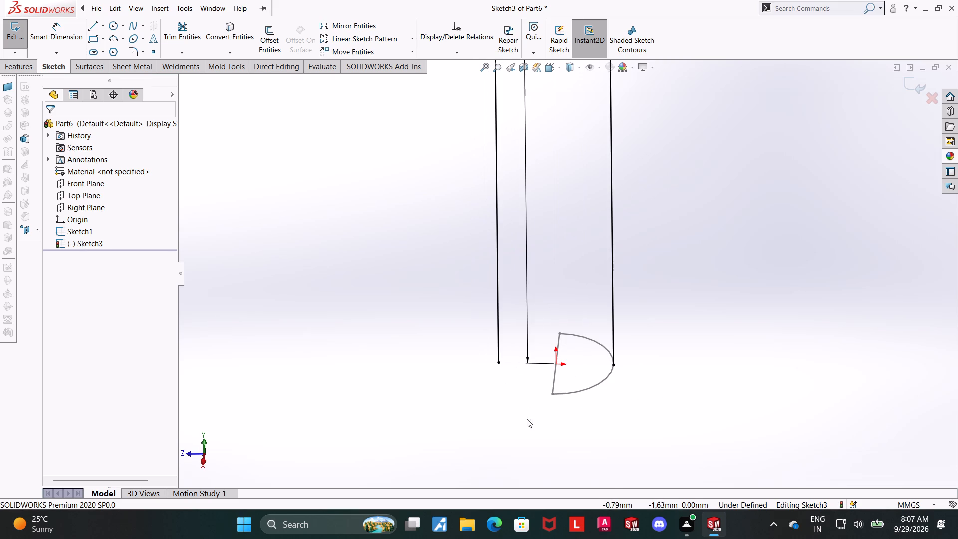
{"action": "left_click", "coordinate": [527, 419]}
{"action": "left_click", "coordinate": [558, 365]}
{"action": "left_click", "coordinate": [498, 364], "text": "ctrl"}
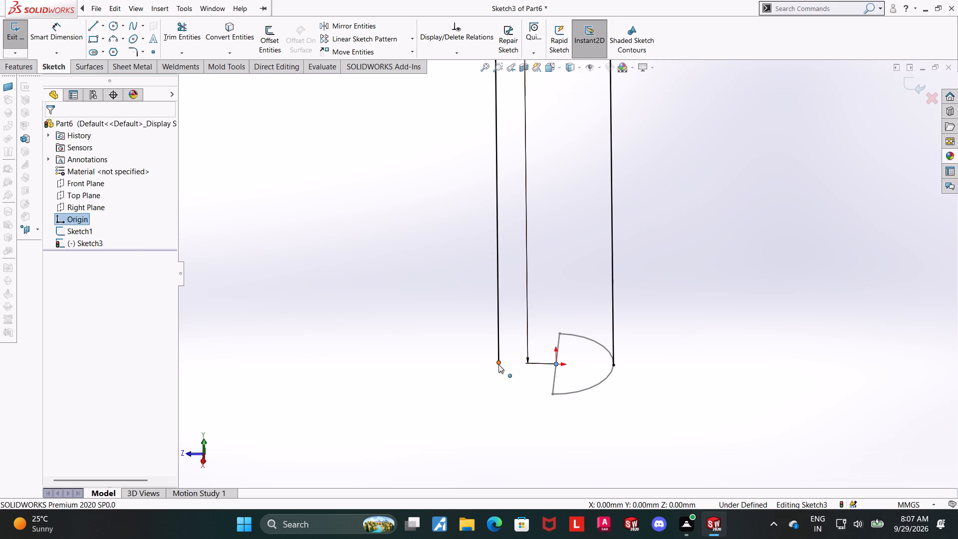
{"action": "left_click", "coordinate": [59, 301]}
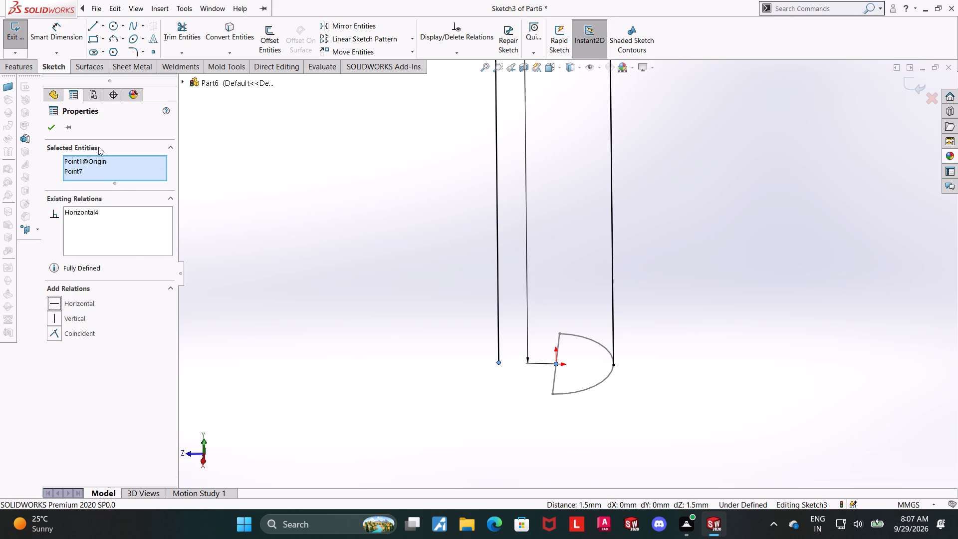
{"action": "left_click", "coordinate": [47, 126]}
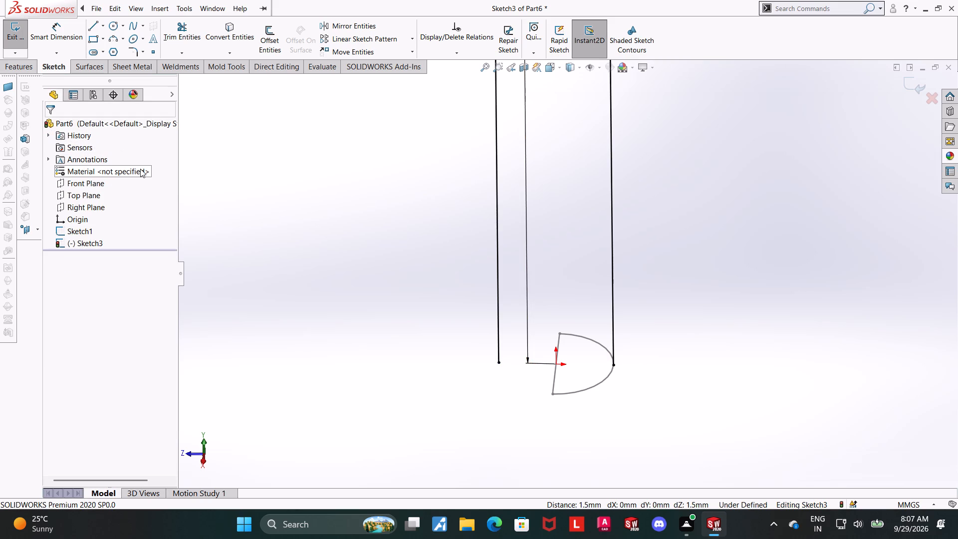
Add a Vertical relation between the 6 mm circle's center and the origin.
{"action": "scroll", "coordinate": [235, 167], "scroll_direction": "up", "scroll_amount": 6}
{"action": "scroll", "coordinate": [373, 74], "scroll_direction": "up", "scroll_amount": 6}
{"action": "scroll", "coordinate": [589, 151], "scroll_direction": "down", "scroll_amount": 4}
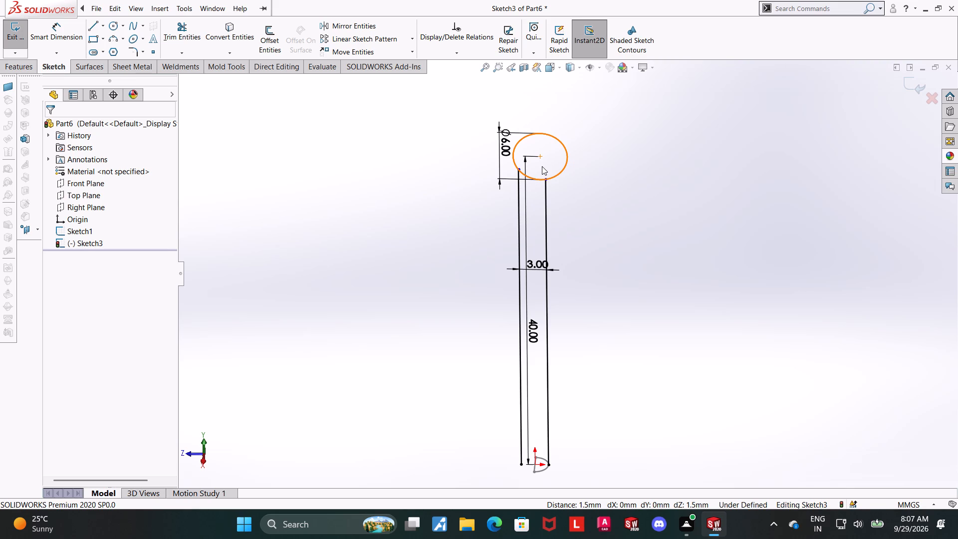
{"action": "left_click", "coordinate": [539, 156]}
{"action": "scroll", "coordinate": [538, 368], "scroll_direction": "down", "scroll_amount": 3}
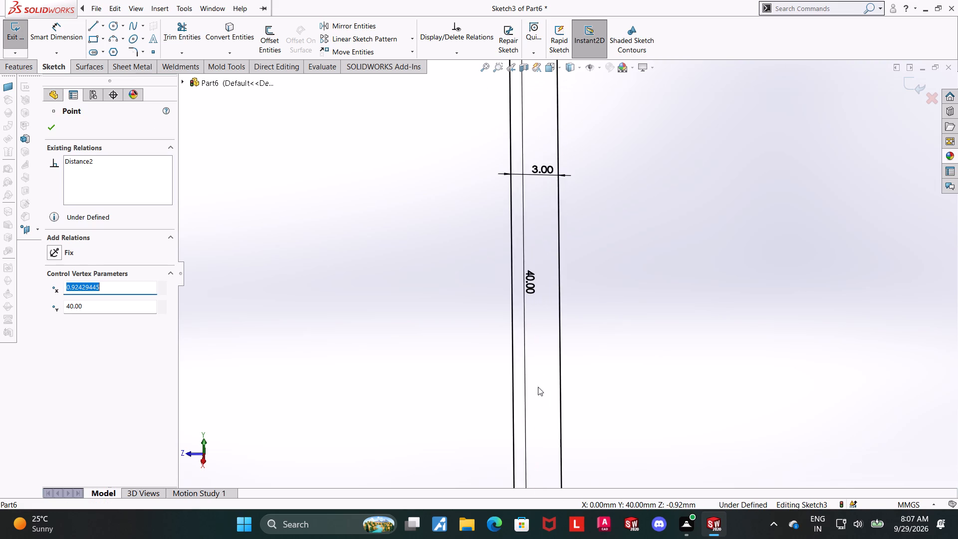
{"action": "scroll", "coordinate": [538, 387], "scroll_direction": "down", "scroll_amount": 2}
{"action": "scroll", "coordinate": [546, 476], "scroll_direction": "up", "scroll_amount": 6}
{"action": "scroll", "coordinate": [560, 308], "scroll_direction": "down", "scroll_amount": 9}
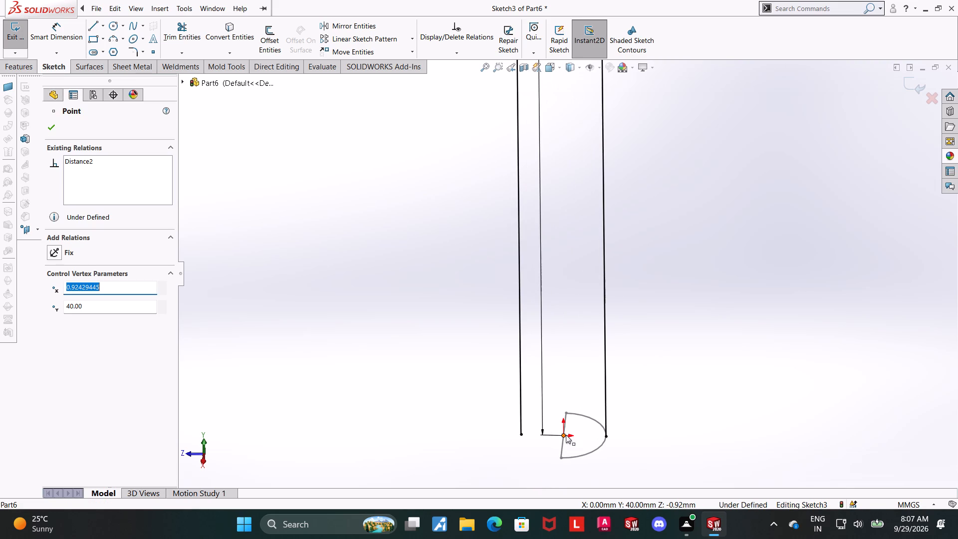
{"action": "left_click", "coordinate": [566, 434], "text": "ctrl"}
{"action": "left_click", "coordinate": [51, 320]}
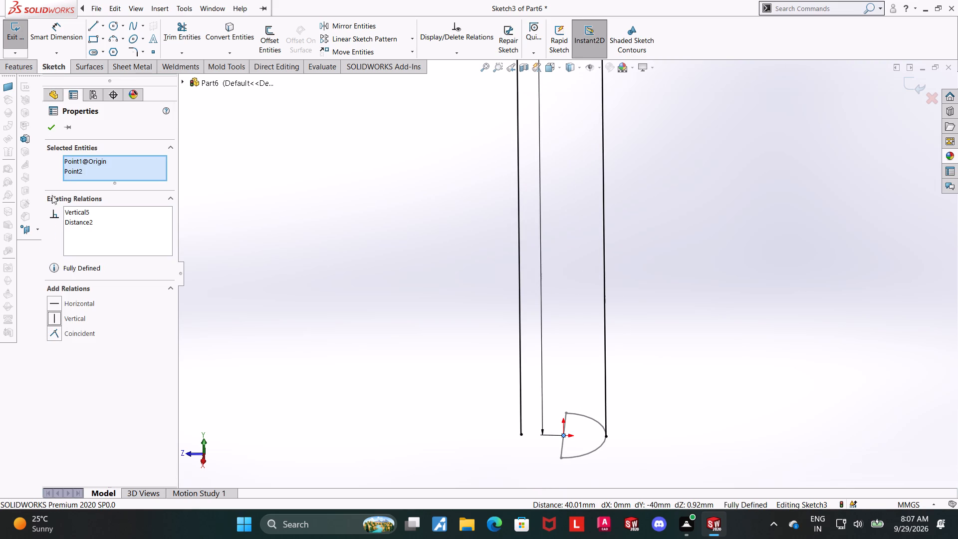
{"action": "left_click", "coordinate": [51, 130]}
Trim away the circle's lower arc between the two vertical lines with Power trim.
{"action": "scroll", "coordinate": [702, 273], "scroll_direction": "up", "scroll_amount": 12}
{"action": "scroll", "coordinate": [567, 255], "scroll_direction": "down", "scroll_amount": 3}
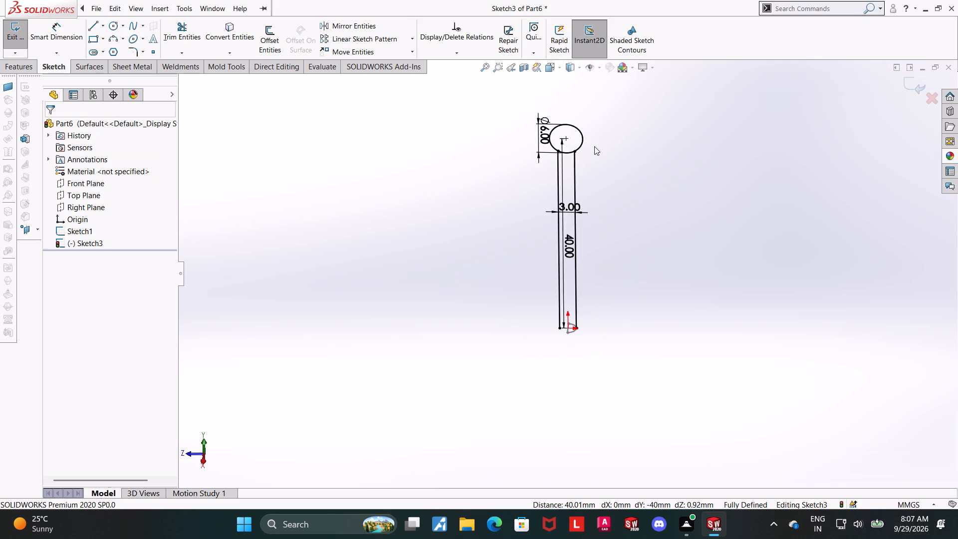
{"action": "scroll", "coordinate": [594, 146], "scroll_direction": "down", "scroll_amount": 3}
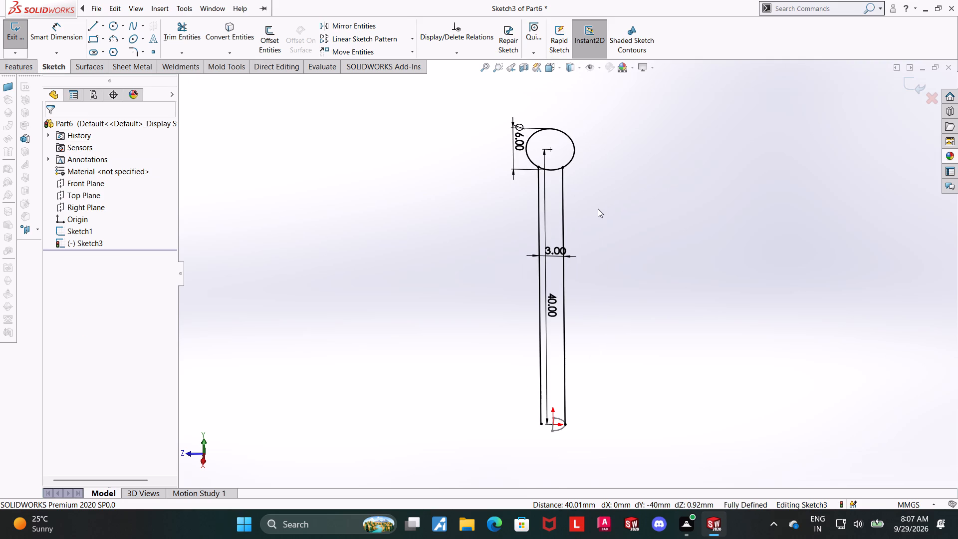
{"action": "left_click_drag", "start_coordinate": [184, 37], "coordinate": [193, 37]}
{"action": "scroll", "coordinate": [631, 173], "scroll_direction": "down", "scroll_amount": 4}
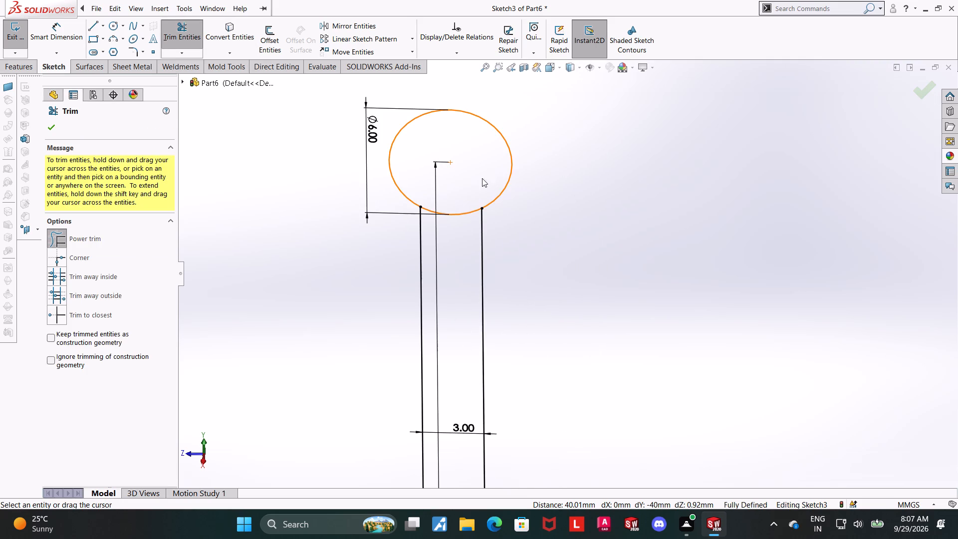
{"action": "left_click_drag", "start_coordinate": [467, 195], "coordinate": [463, 243]}
{"action": "scroll", "coordinate": [462, 248], "scroll_direction": "up", "scroll_amount": 6}
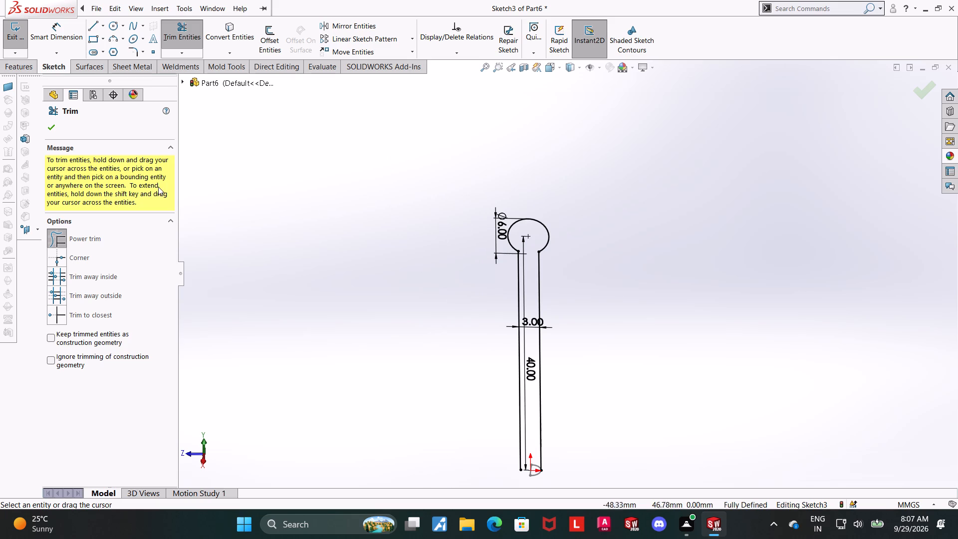
{"action": "left_click", "coordinate": [53, 130]}
Add 3 mm sketch fillets at both corners where the vertical lines meet the circle's arc.
{"action": "scroll", "coordinate": [600, 276], "scroll_direction": "down", "scroll_amount": 3}
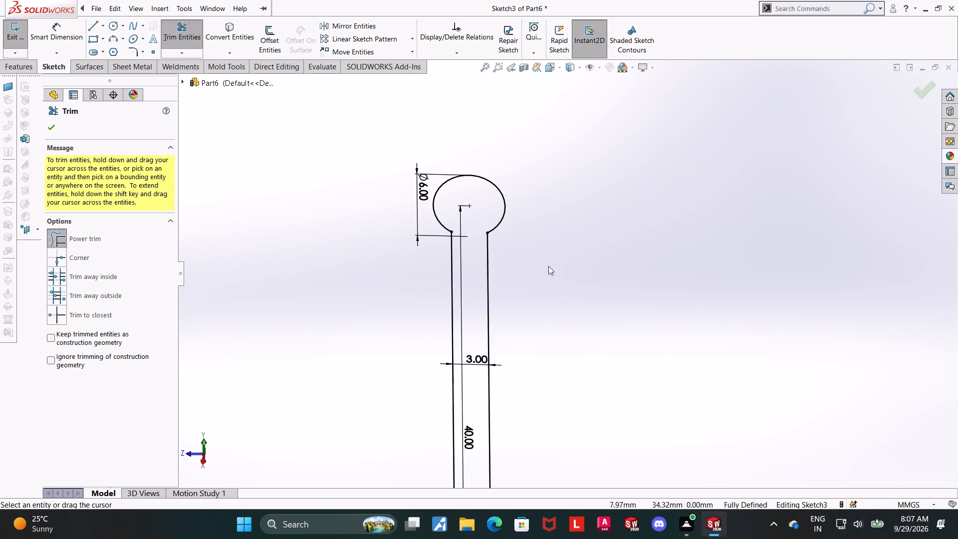
{"action": "scroll", "coordinate": [541, 266], "scroll_direction": "down", "scroll_amount": 5}
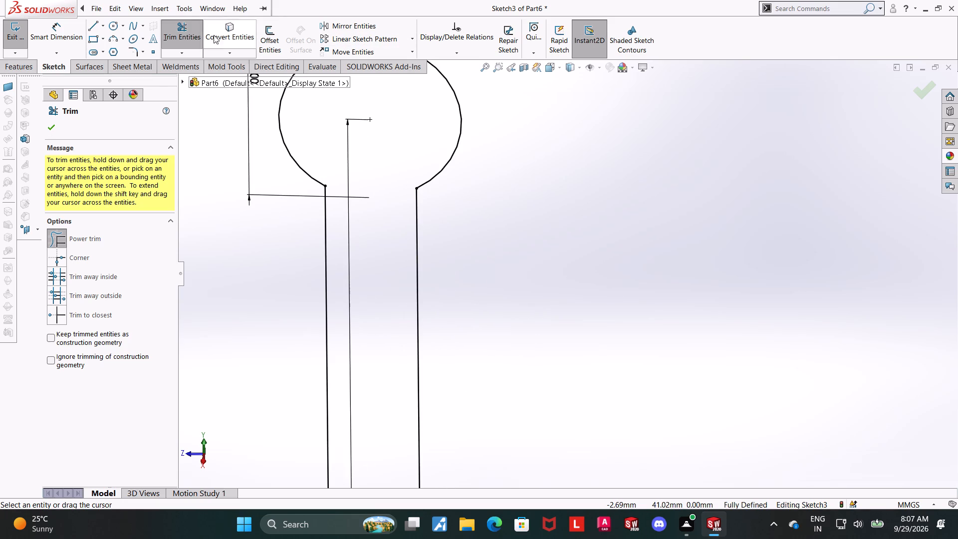
{"action": "left_click", "coordinate": [196, 32]}
{"action": "left_click", "coordinate": [138, 50]}
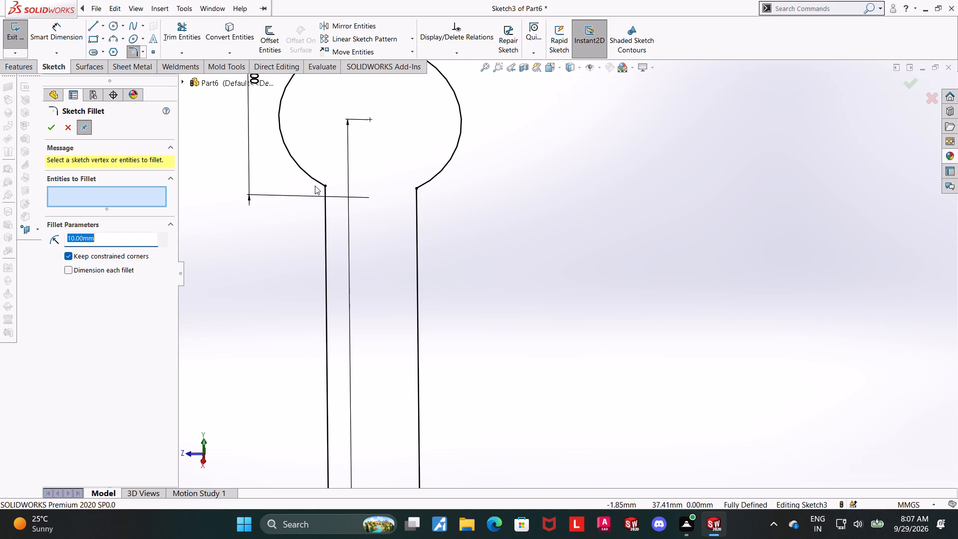
{"action": "left_click", "coordinate": [324, 186]}
{"action": "left_click", "coordinate": [416, 190]}
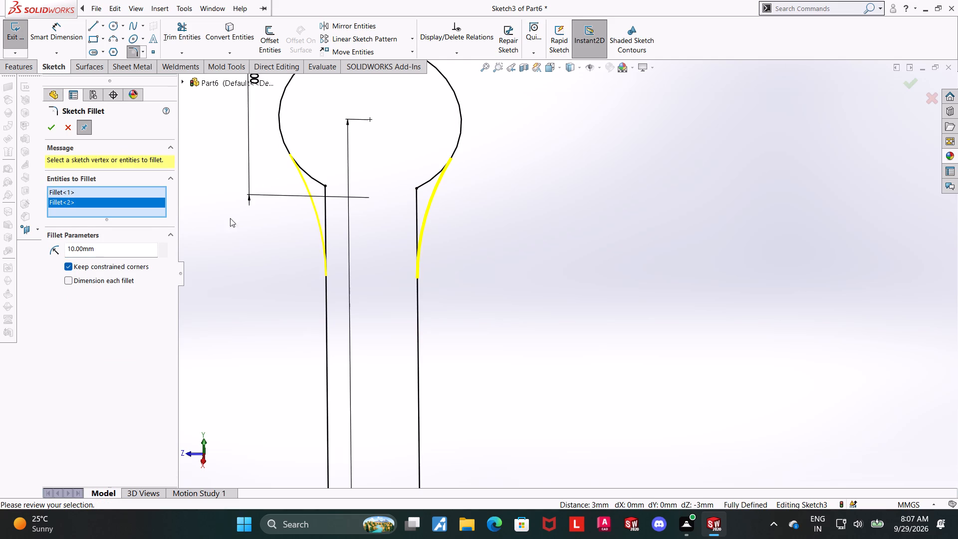
{"action": "left_click_drag", "start_coordinate": [136, 247], "coordinate": [0, 251]}
{"action": "key", "text": "3"}
{"action": "key", "text": "Return"}
{"action": "left_click", "coordinate": [50, 126]}
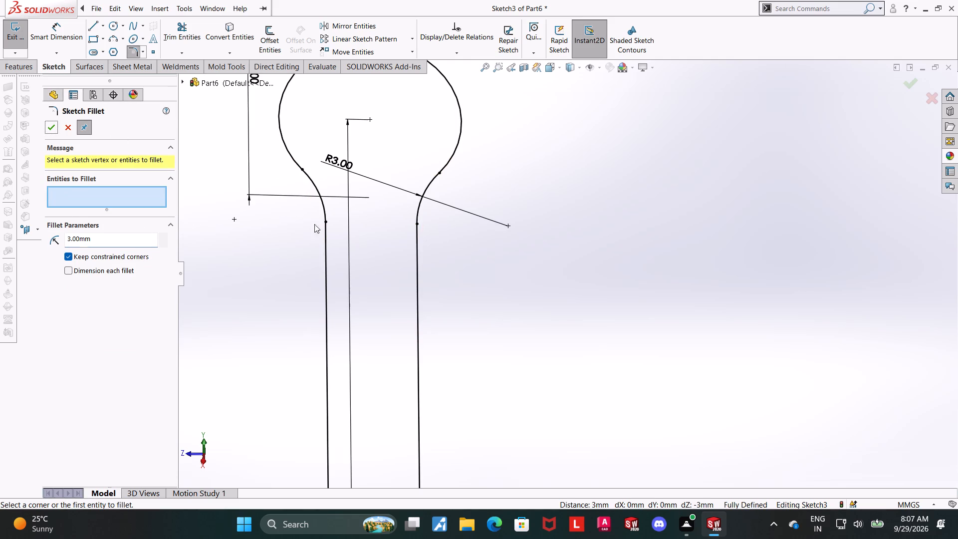
Exit the path sketch and start a Swept Boss/Base that uses it as the sweep path.
{"action": "middle_click_drag", "start_coordinate": [593, 285], "coordinate": [592, 247]}
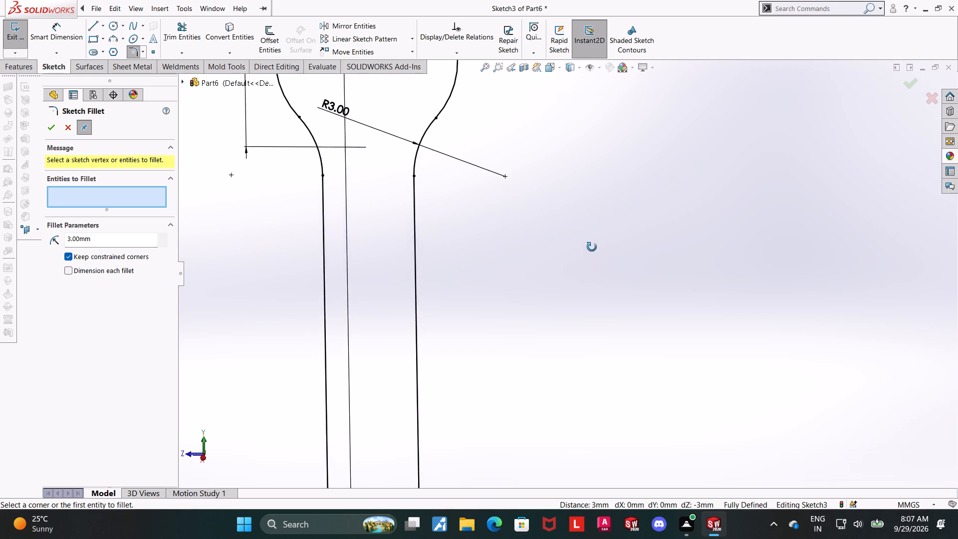
{"action": "middle_click_drag", "start_coordinate": [592, 247], "coordinate": [592, 246]}
{"action": "scroll", "coordinate": [592, 252], "scroll_direction": "up", "scroll_amount": 5}
{"action": "scroll", "coordinate": [551, 399], "scroll_direction": "up", "scroll_amount": 4}
{"action": "scroll", "coordinate": [550, 407], "scroll_direction": "down", "scroll_amount": 4}
{"action": "scroll", "coordinate": [548, 406], "scroll_direction": "up", "scroll_amount": 2}
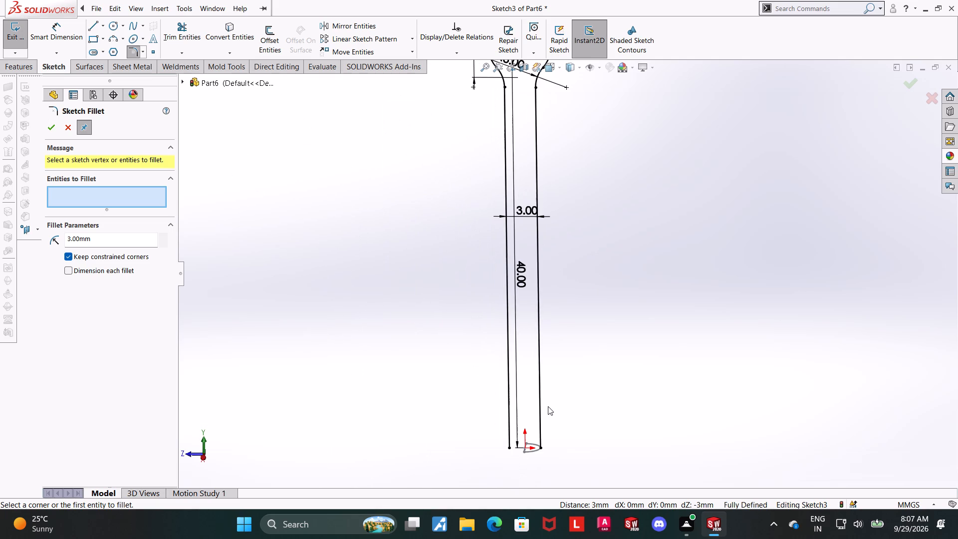
{"action": "scroll", "coordinate": [548, 406], "scroll_direction": "down", "scroll_amount": 1}
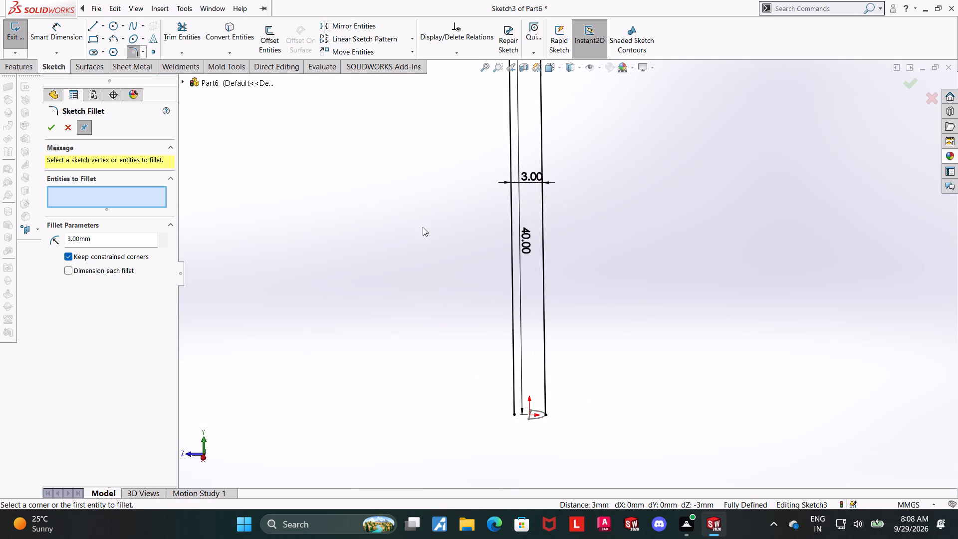
{"action": "left_click", "coordinate": [5, 31]}
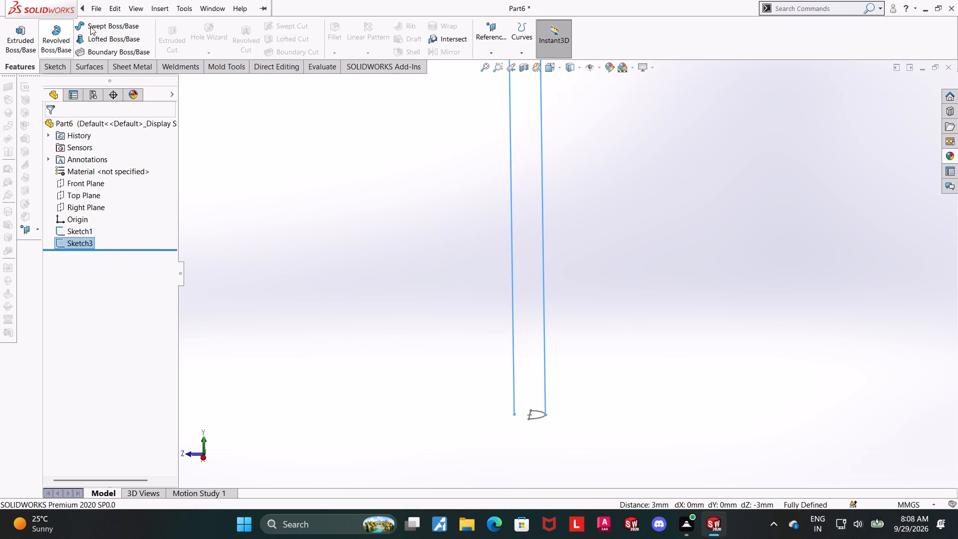
{"action": "left_click", "coordinate": [90, 26]}
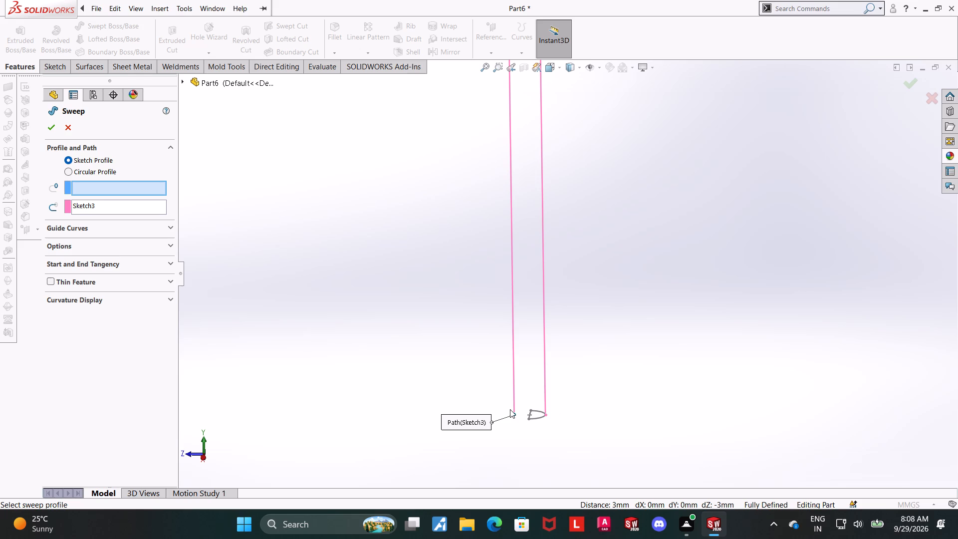
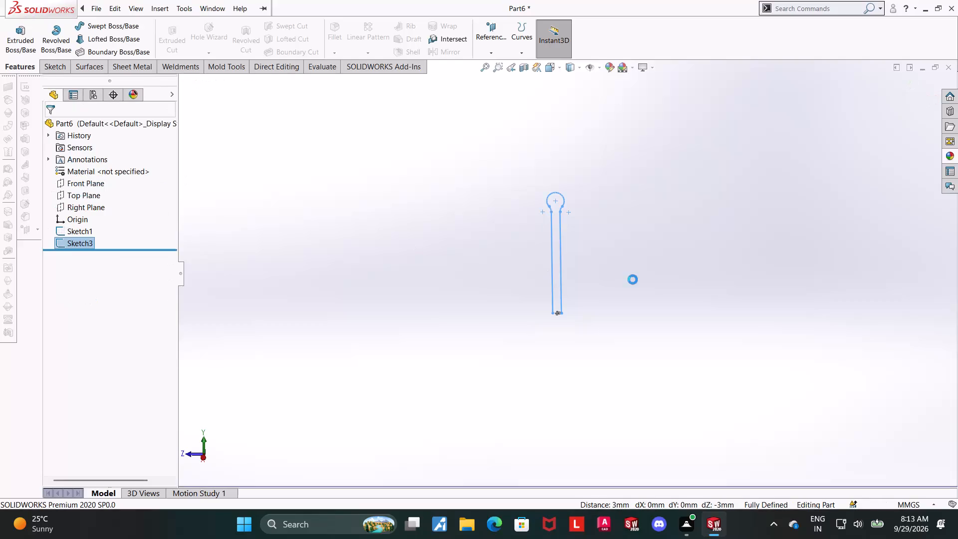
Sweep the semicircle profile Sketch1 along the filleted circle-and-legs path Sketch3 to create the solid split pin.
{"action": "scroll", "coordinate": [622, 271], "scroll_direction": "down", "scroll_amount": 3}
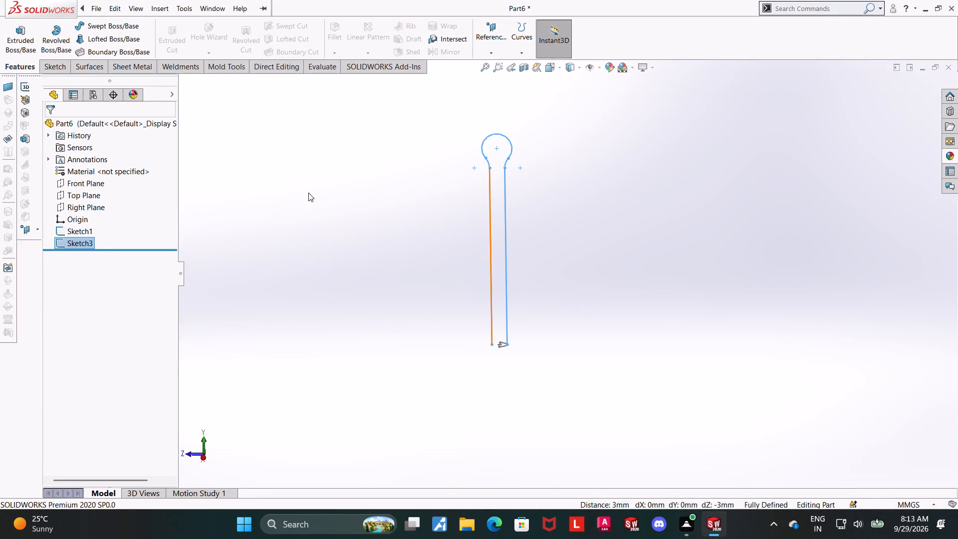
{"action": "left_click", "coordinate": [93, 27]}
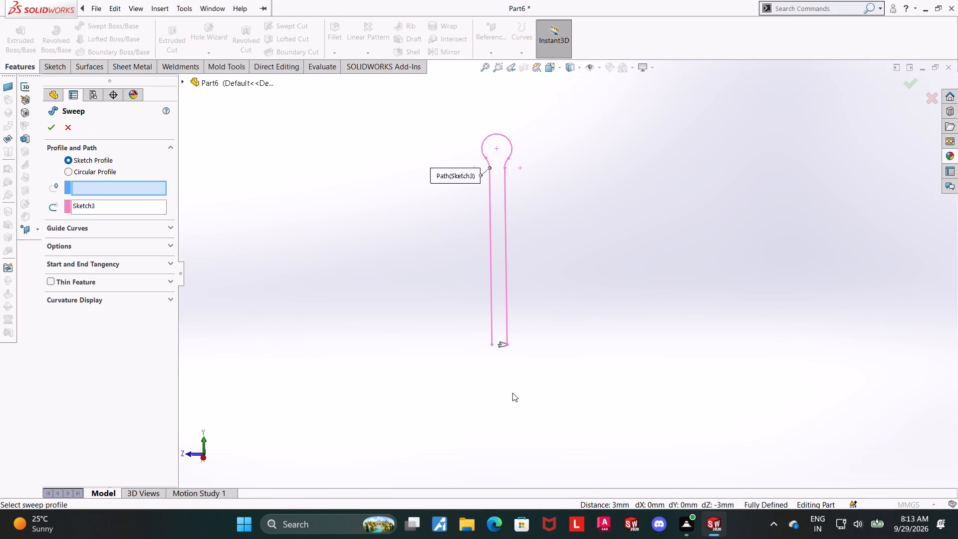
{"action": "scroll", "coordinate": [511, 344], "scroll_direction": "down", "scroll_amount": 3}
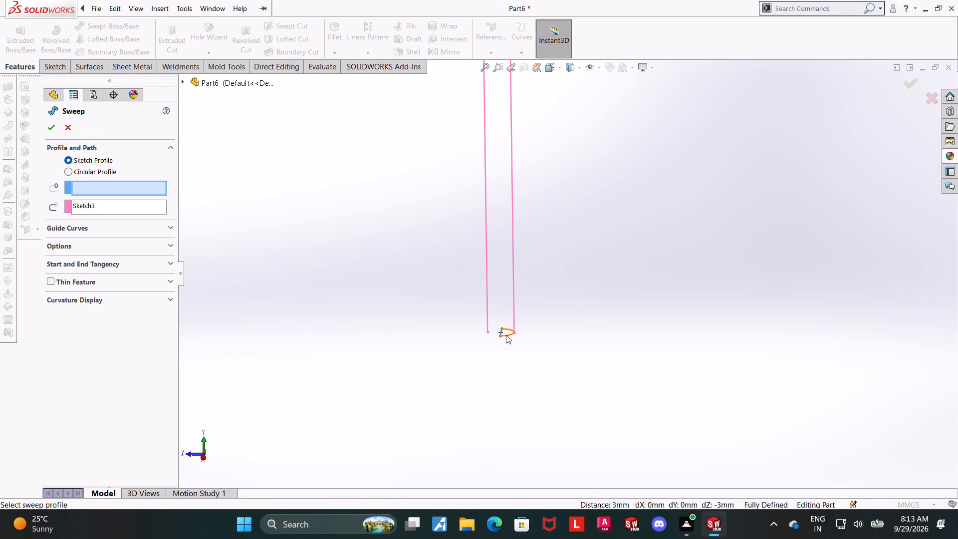
{"action": "left_click", "coordinate": [506, 335]}
{"action": "scroll", "coordinate": [527, 308], "scroll_direction": "up", "scroll_amount": 5}
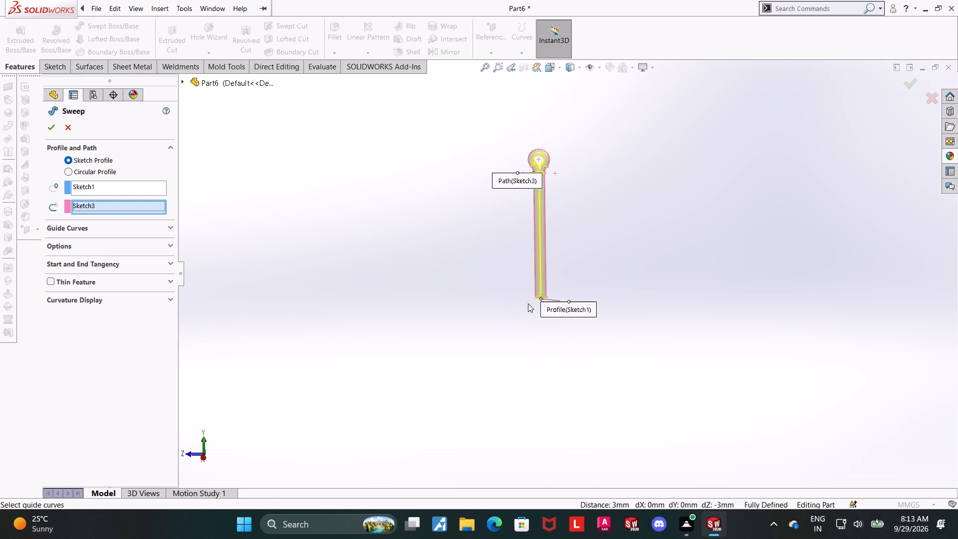
{"action": "scroll", "coordinate": [532, 240], "scroll_direction": "up", "scroll_amount": 3}
{"action": "scroll", "coordinate": [532, 240], "scroll_direction": "down", "scroll_amount": 5}
{"action": "scroll", "coordinate": [634, 238], "scroll_direction": "down", "scroll_amount": 2}
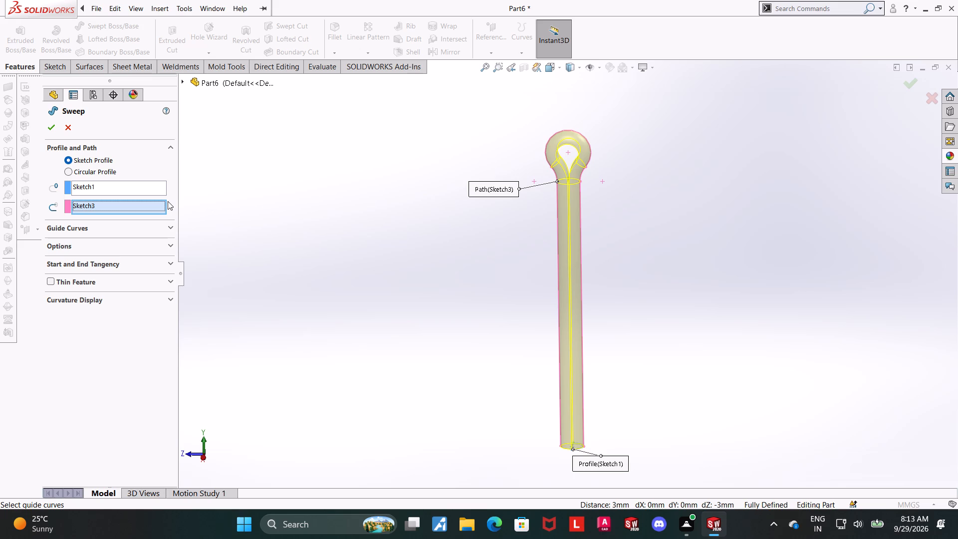
{"action": "left_click", "coordinate": [57, 134]}
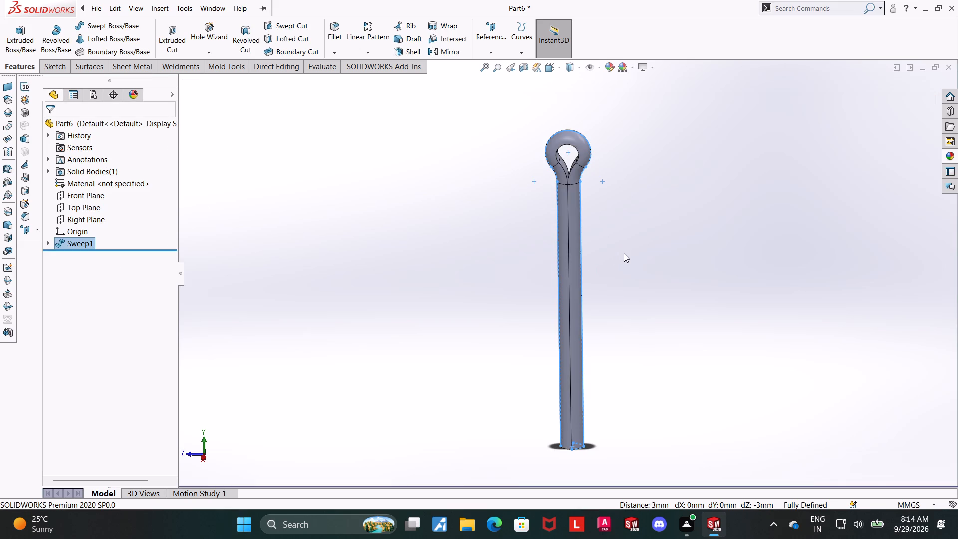
Apply a bright yellow color from the standard swatches to the whole split pin part.
{"action": "scroll", "coordinate": [624, 253], "scroll_direction": "up", "scroll_amount": 3}
{"action": "left_click", "coordinate": [631, 305]}
{"action": "middle_click_drag", "start_coordinate": [613, 371], "coordinate": [612, 345]}
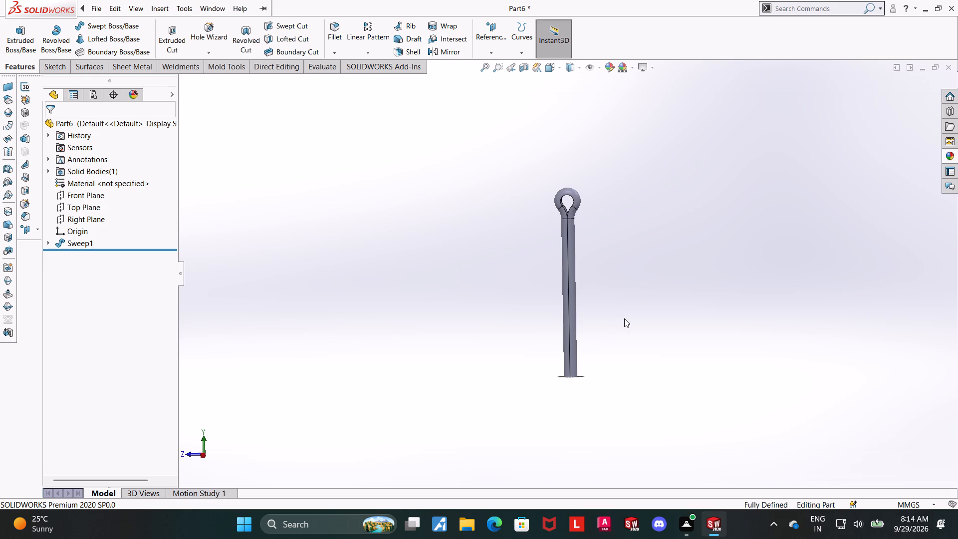
{"action": "scroll", "coordinate": [633, 314], "scroll_direction": "down", "scroll_amount": 1}
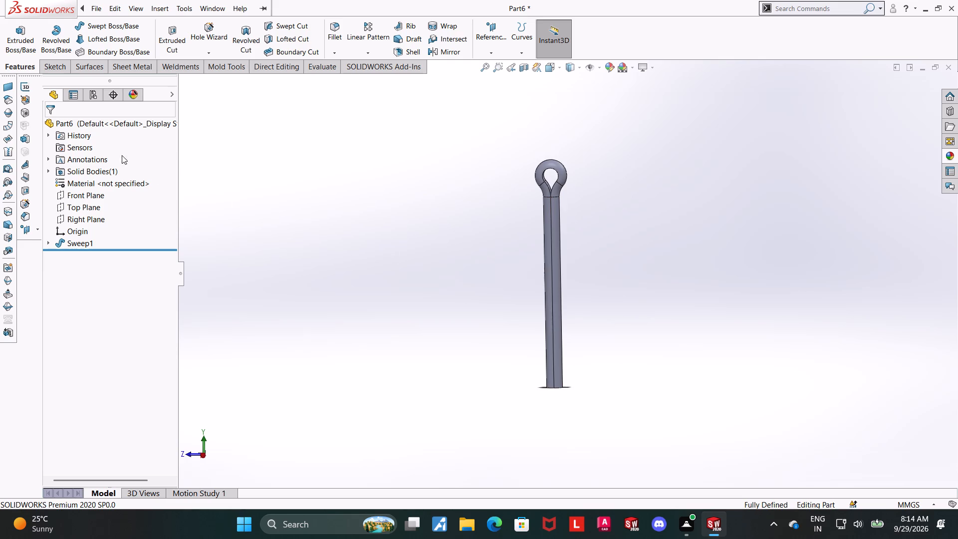
{"action": "right_click", "coordinate": [94, 127]}
{"action": "left_click", "coordinate": [120, 117]}
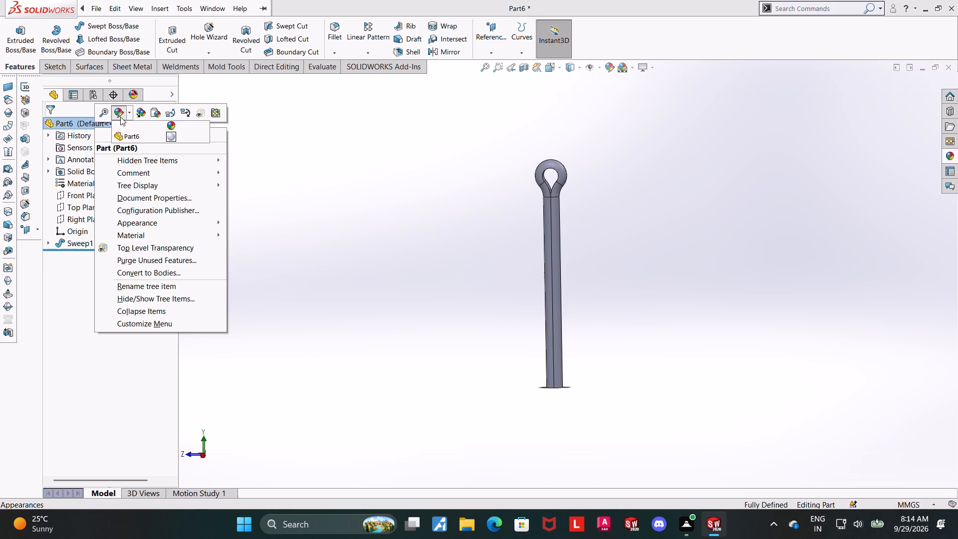
{"action": "left_click", "coordinate": [118, 114]}
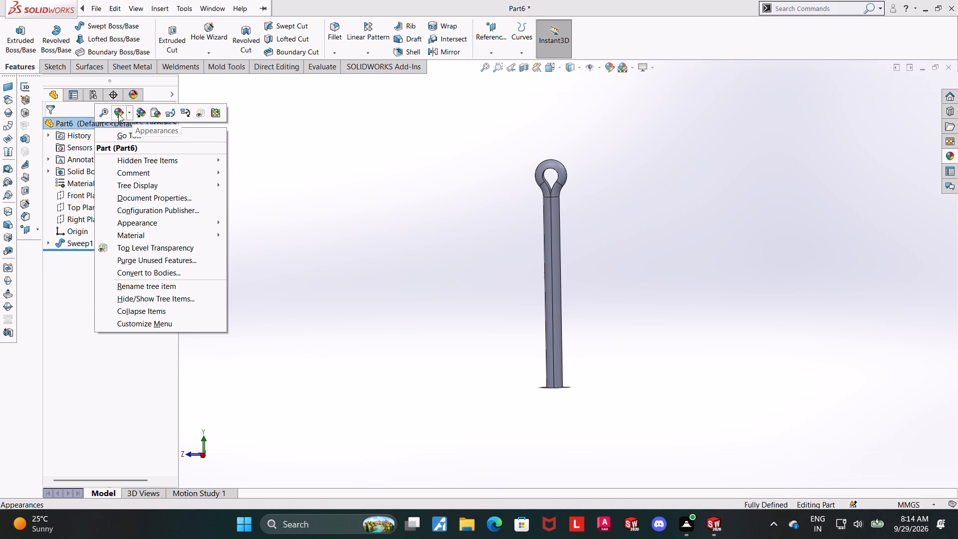
{"action": "left_click", "coordinate": [171, 134]}
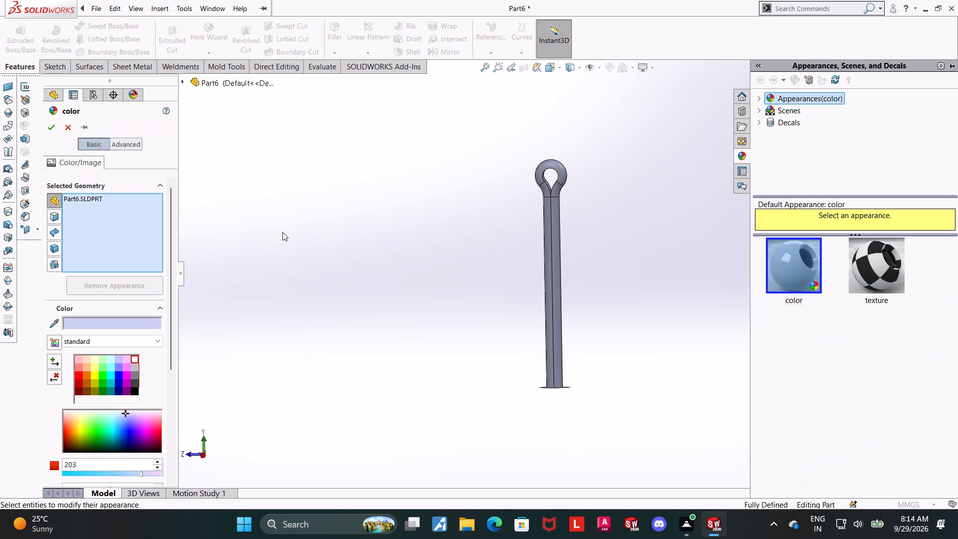
{"action": "left_click", "coordinate": [95, 367]}
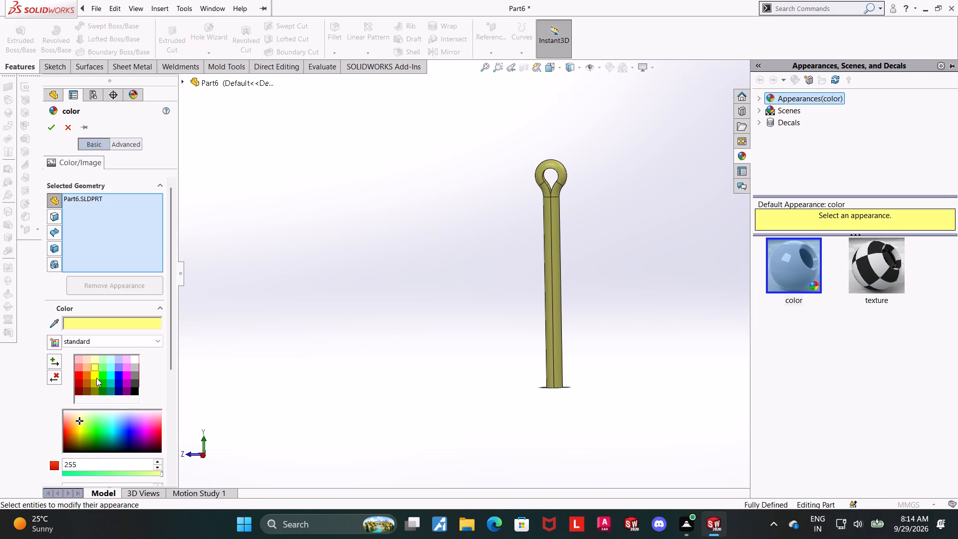
{"action": "left_click", "coordinate": [96, 380]}
{"action": "left_click", "coordinate": [97, 377]}
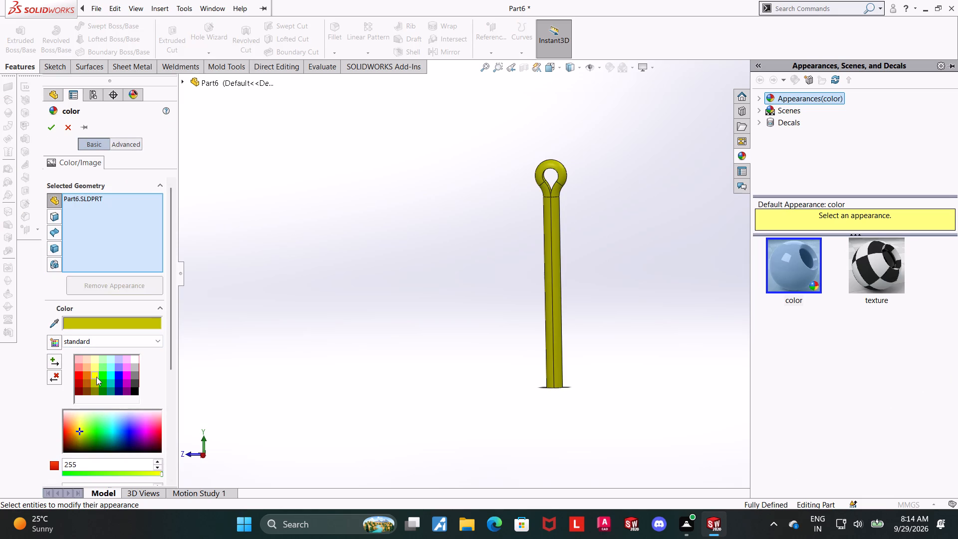
{"action": "left_click", "coordinate": [88, 374]}
{"action": "left_click", "coordinate": [93, 373]}
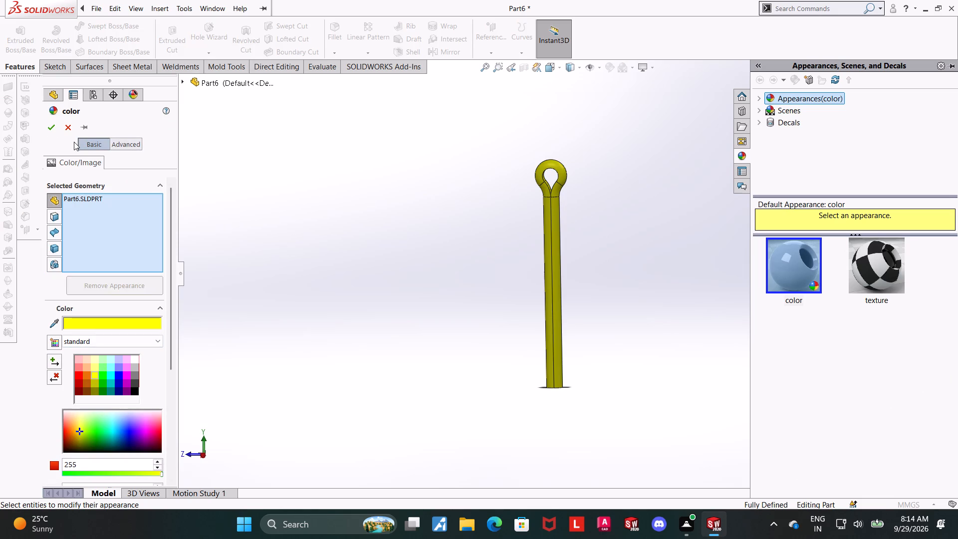
{"action": "left_click", "coordinate": [119, 375]}
{"action": "left_click", "coordinate": [127, 377]}
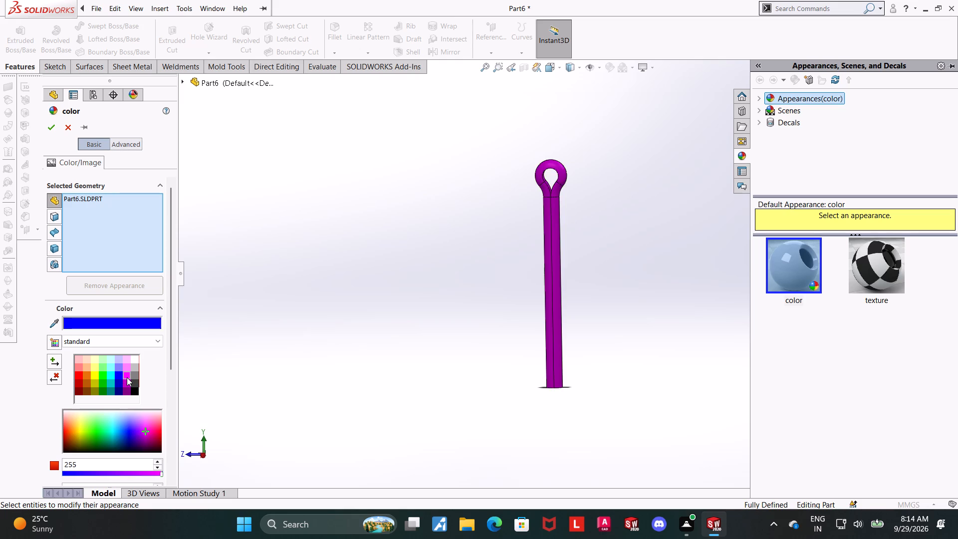
{"action": "left_click", "coordinate": [93, 375]}
{"action": "left_click", "coordinate": [48, 126]}
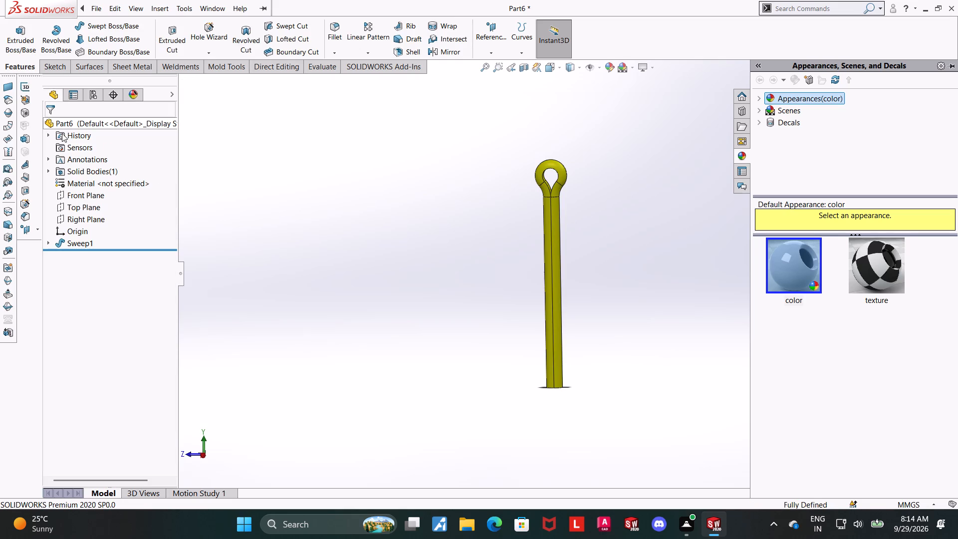
{"action": "scroll", "coordinate": [388, 235], "scroll_direction": "up", "scroll_amount": 4}
{"action": "left_click", "coordinate": [620, 273]}
Save the part in Downloads under the name "roller support assembly part 6".
{"action": "scroll", "coordinate": [593, 289], "scroll_direction": "down", "scroll_amount": 3}
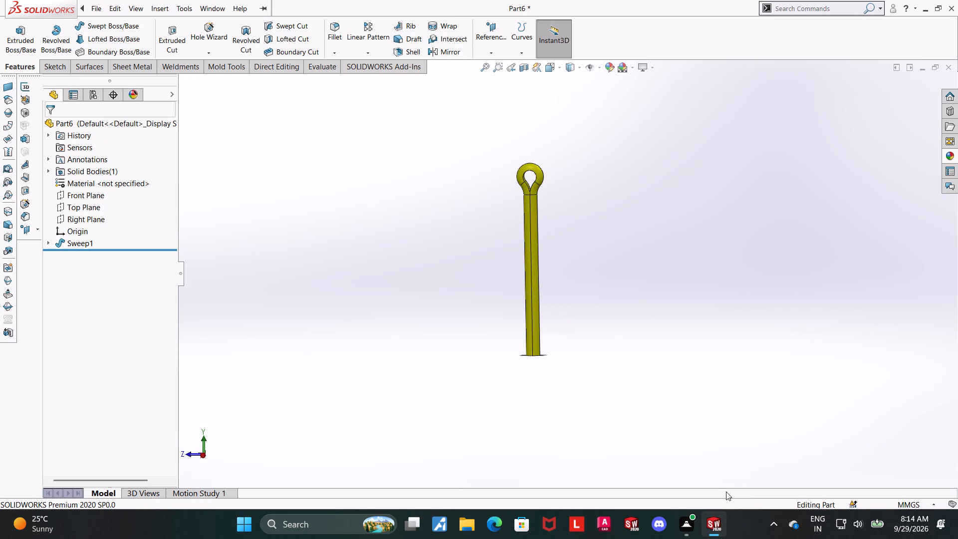
{"action": "left_click", "coordinate": [893, 468]}
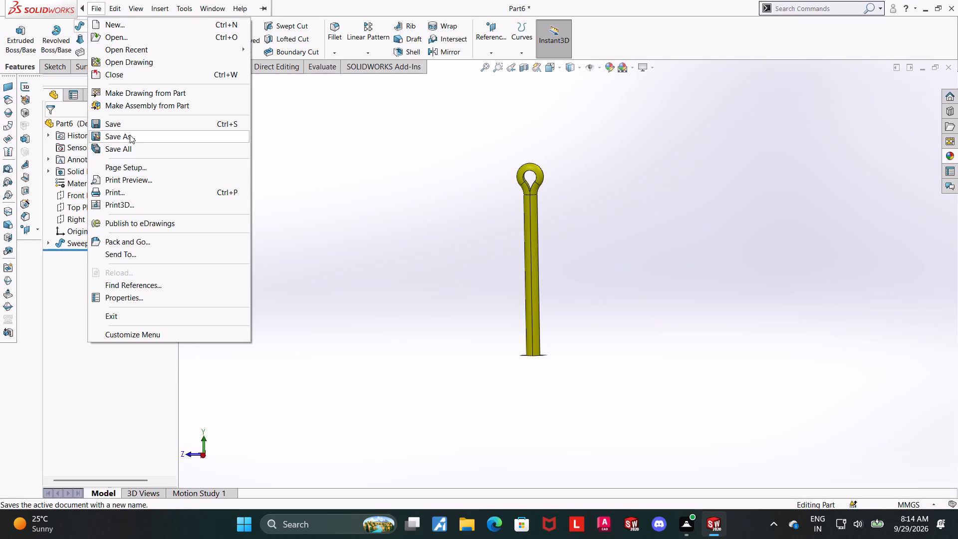
{"action": "left_click", "coordinate": [130, 135]}
{"action": "key", "text": "r"}
{"action": "type", "text": "oller support assembly part 6"}
{"action": "left_click", "coordinate": [690, 367]}
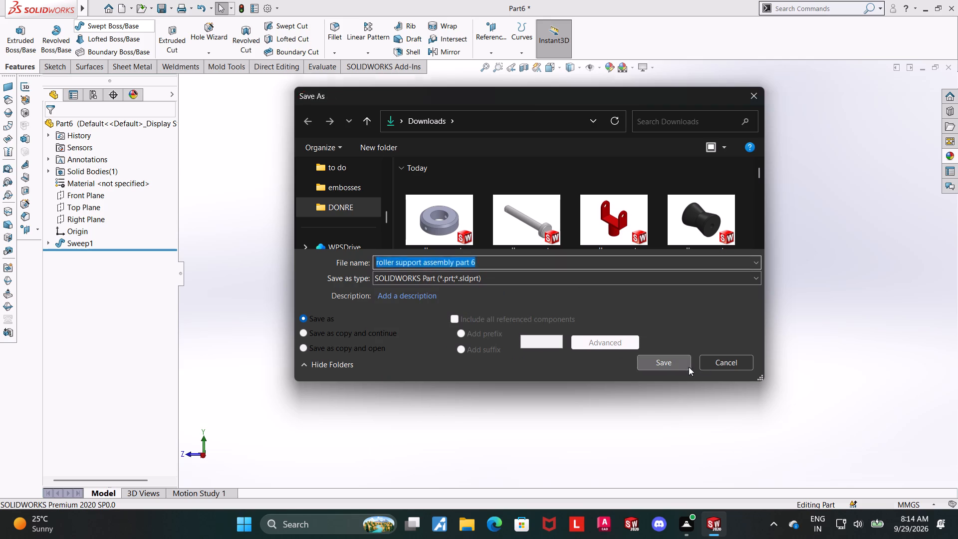
{"action": "scroll", "coordinate": [654, 237], "scroll_direction": "down", "scroll_amount": 1}
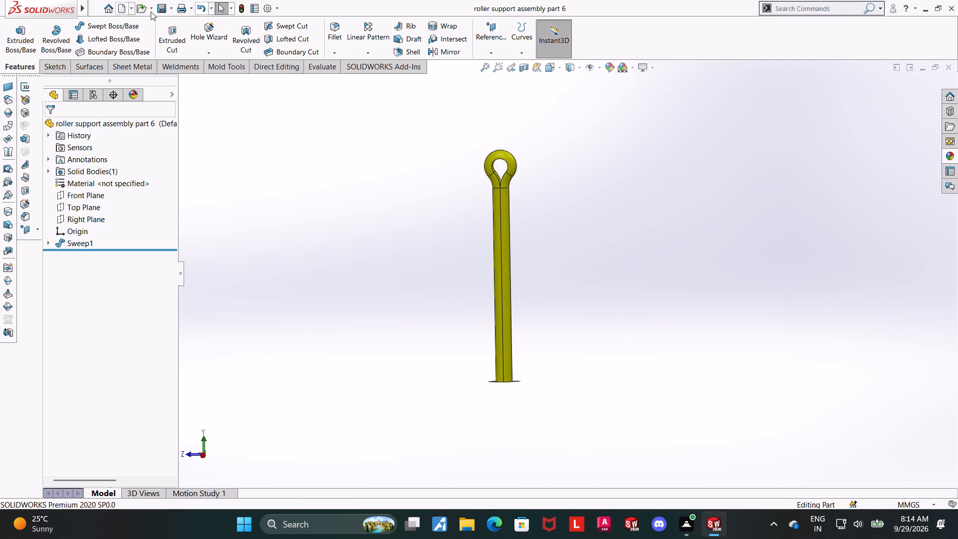
Switch to roller support assembly part 5 and apply a light magenta color to the whole part.
{"action": "left_click", "coordinate": [734, 475]}
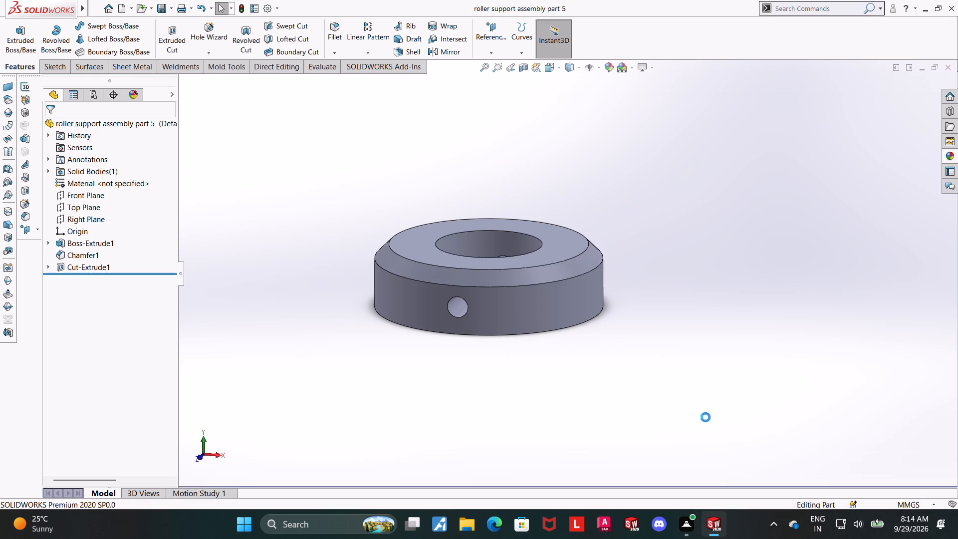
{"action": "right_click", "coordinate": [92, 127]}
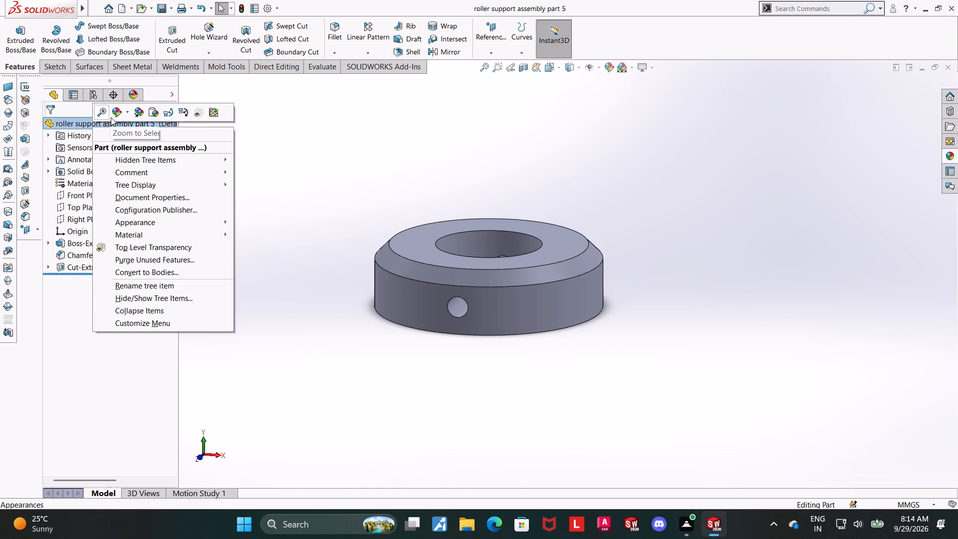
{"action": "left_click", "coordinate": [112, 116]}
{"action": "left_click", "coordinate": [165, 139]}
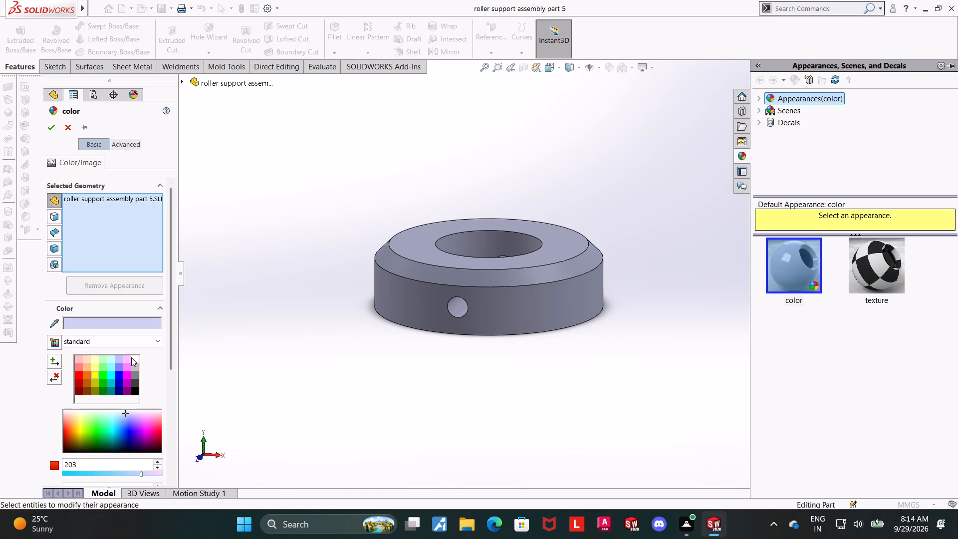
{"action": "left_click", "coordinate": [127, 365]}
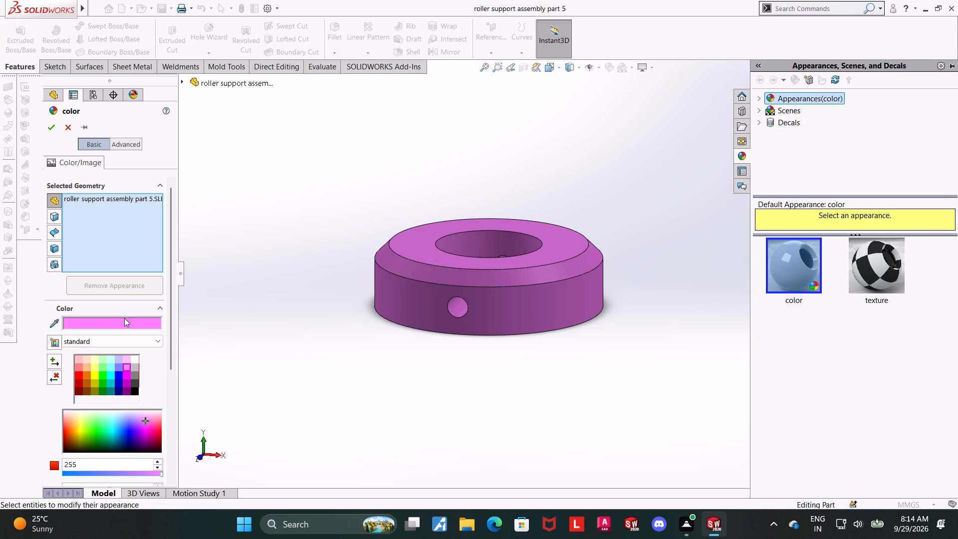
{"action": "left_click", "coordinate": [50, 128]}
{"action": "left_click", "coordinate": [293, 178]}
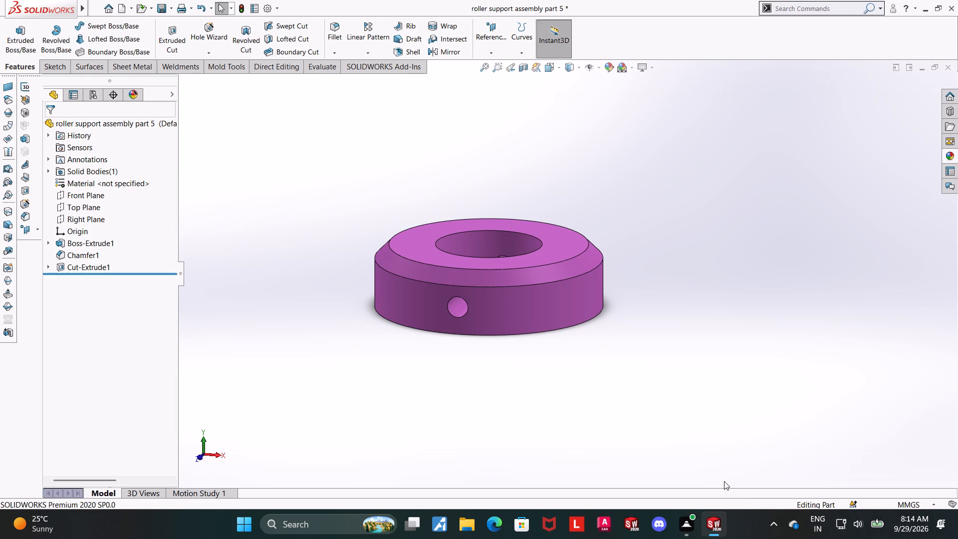
Create a new assembly document and leave it empty, without inserting any component.
{"action": "left_click", "coordinate": [874, 466]}
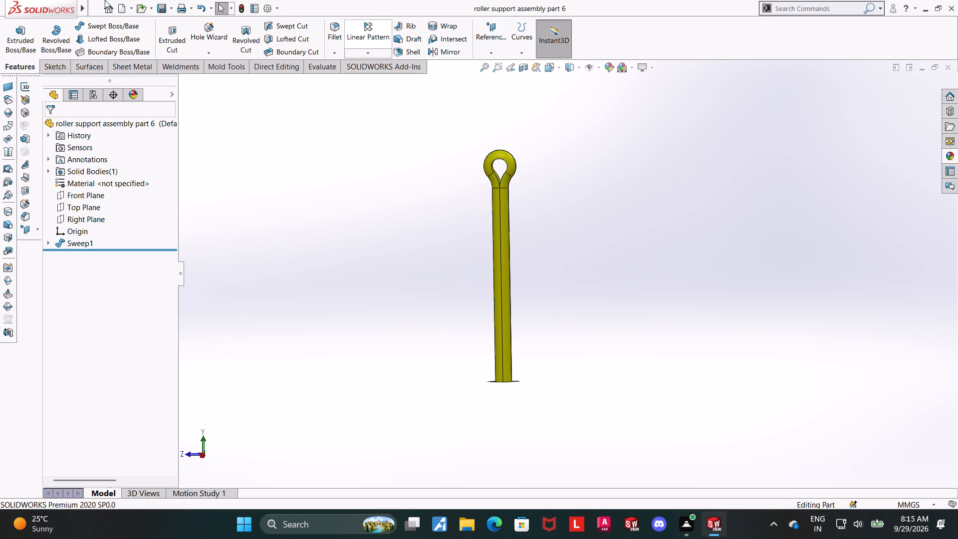
{"action": "left_click", "coordinate": [123, 11]}
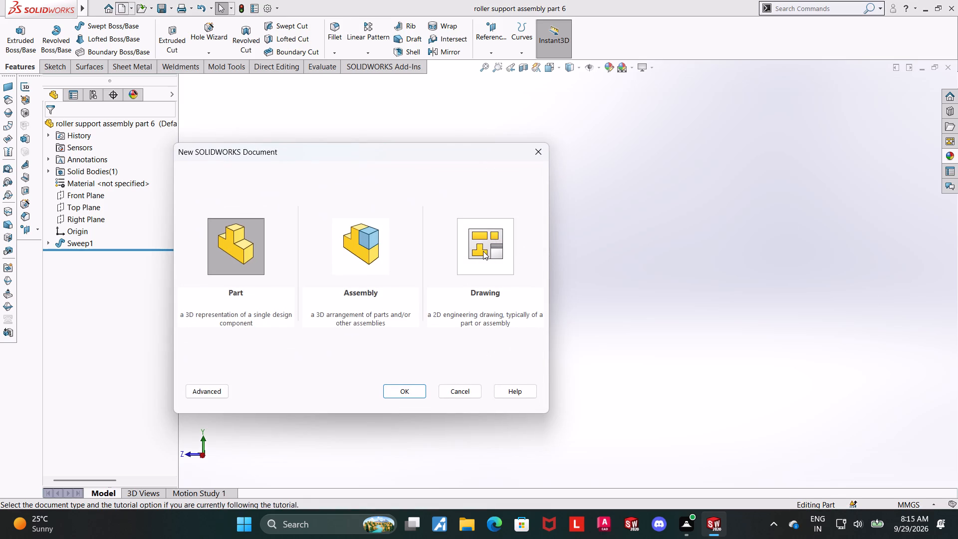
{"action": "left_click", "coordinate": [349, 247]}
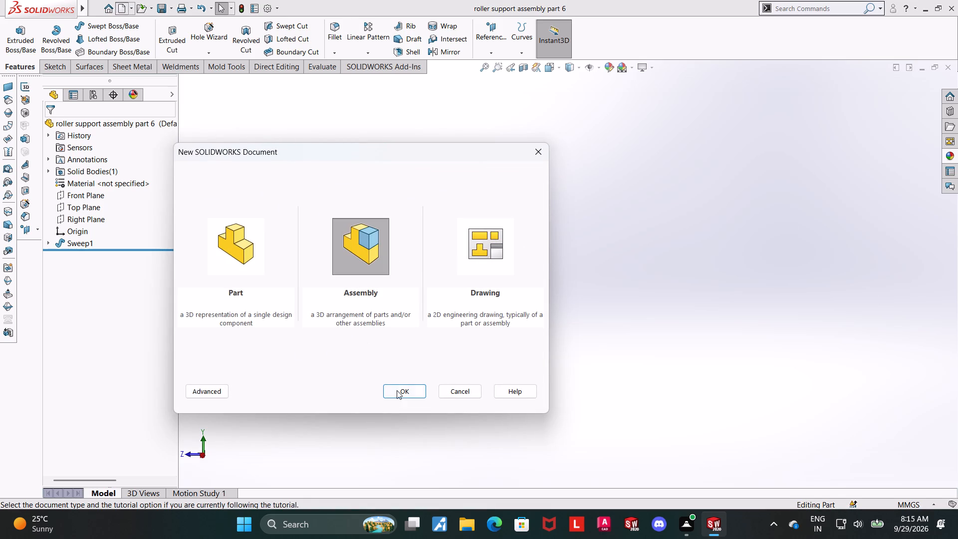
{"action": "left_click", "coordinate": [400, 390]}
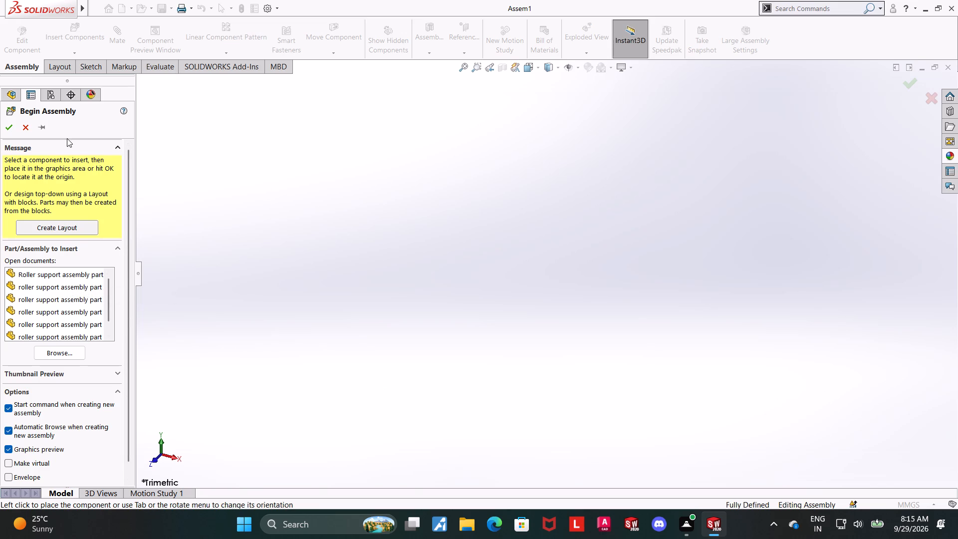
{"action": "left_click", "coordinate": [32, 129]}
Create a new part document.
{"action": "left_click", "coordinate": [122, 6]}
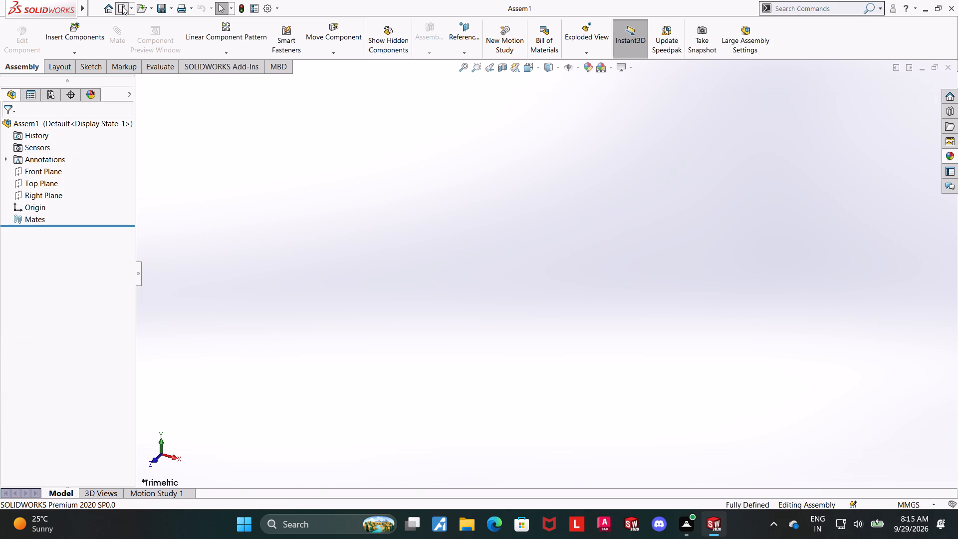
{"action": "left_click", "coordinate": [257, 247]}
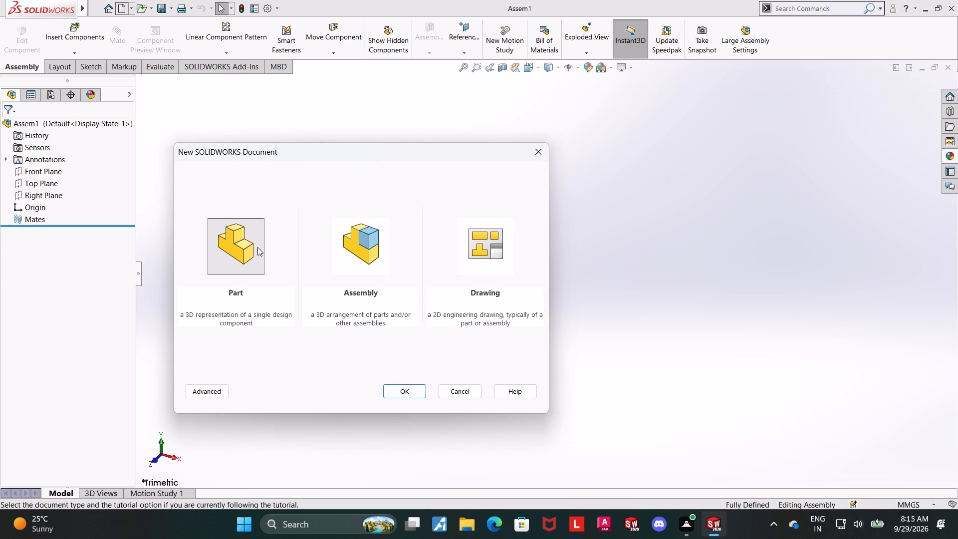
{"action": "double_click", "coordinate": [252, 246]}
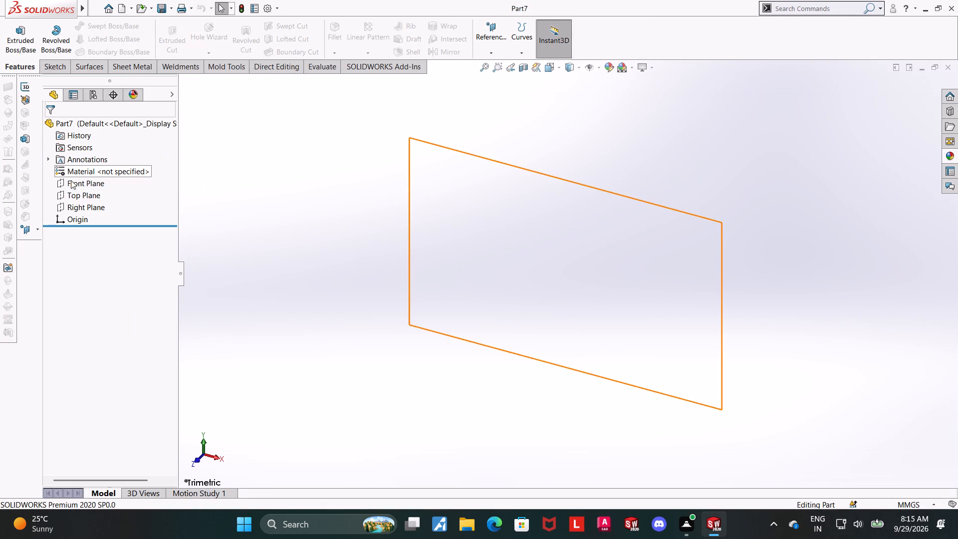
Sketch a hexagon on the Right Plane, centred on the origin, about 106 mm across flats.
{"action": "left_click", "coordinate": [76, 205]}
{"action": "left_click", "coordinate": [85, 189]}
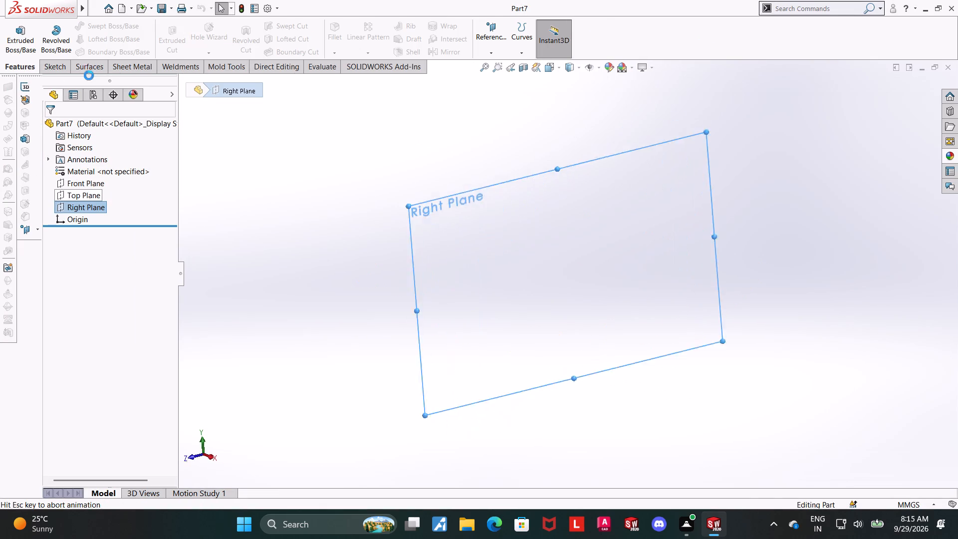
{"action": "left_click", "coordinate": [112, 52]}
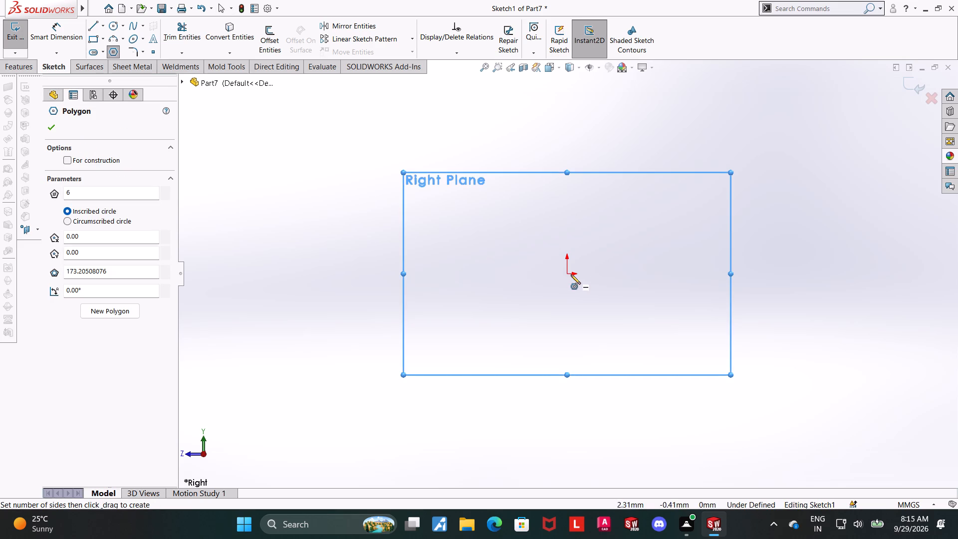
{"action": "left_click", "coordinate": [570, 274]}
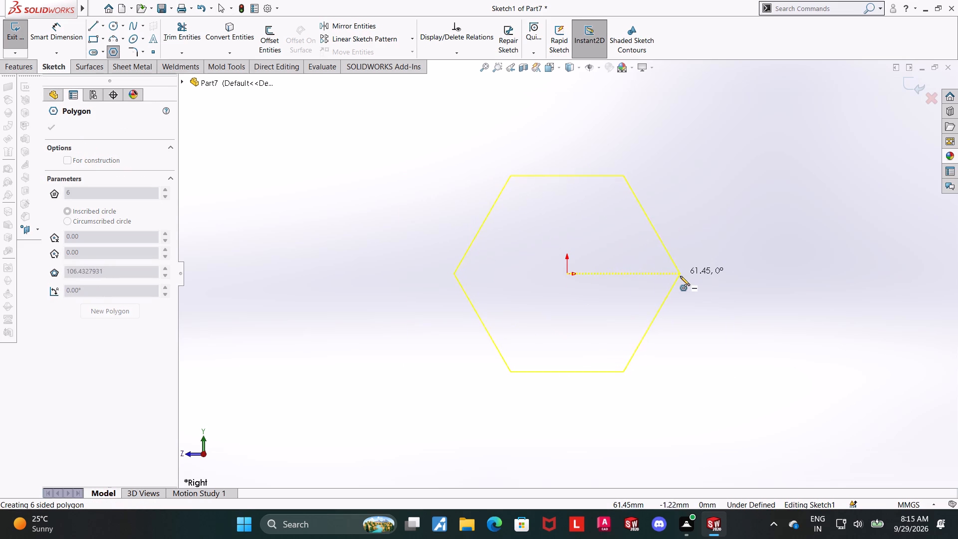
{"action": "left_click", "coordinate": [680, 276]}
{"action": "key", "text": "Escape"}
Dimension the hexagon's across-flats distance to 20 mm and exit the sketch.
{"action": "left_click", "coordinate": [53, 27]}
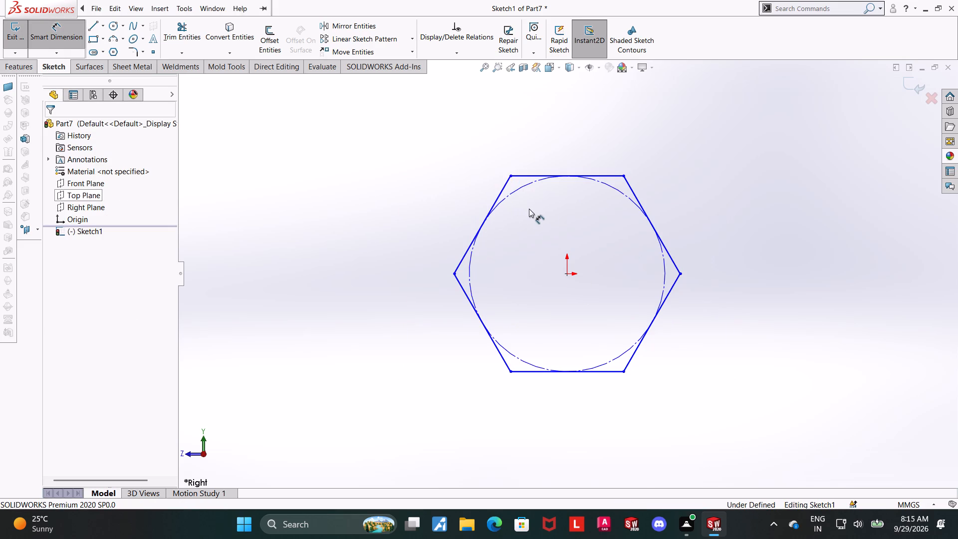
{"action": "left_click", "coordinate": [550, 175]}
{"action": "left_click", "coordinate": [532, 372]}
{"action": "left_click", "coordinate": [352, 331]}
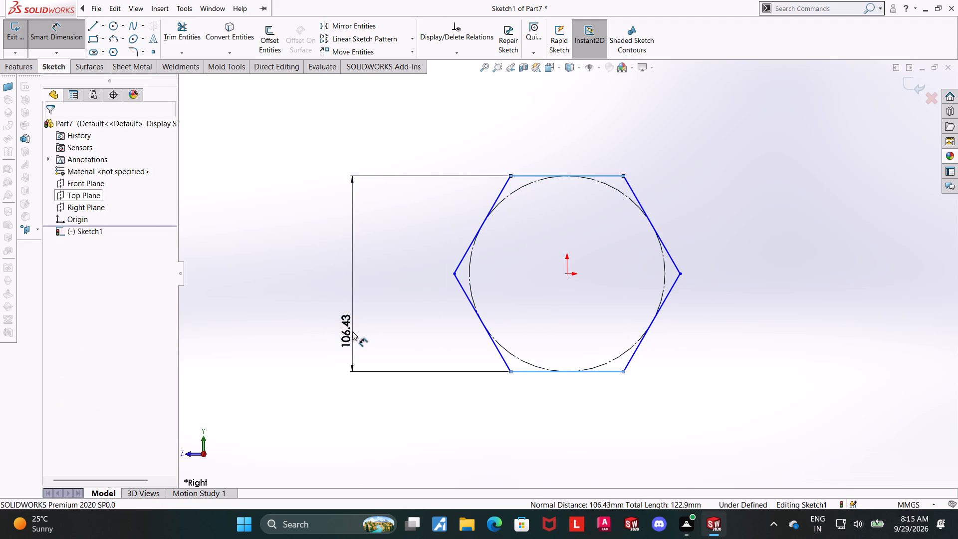
{"action": "key", "text": "2"}
{"action": "key", "text": "0"}
{"action": "key", "text": "Return"}
{"action": "key", "text": "Escape"}
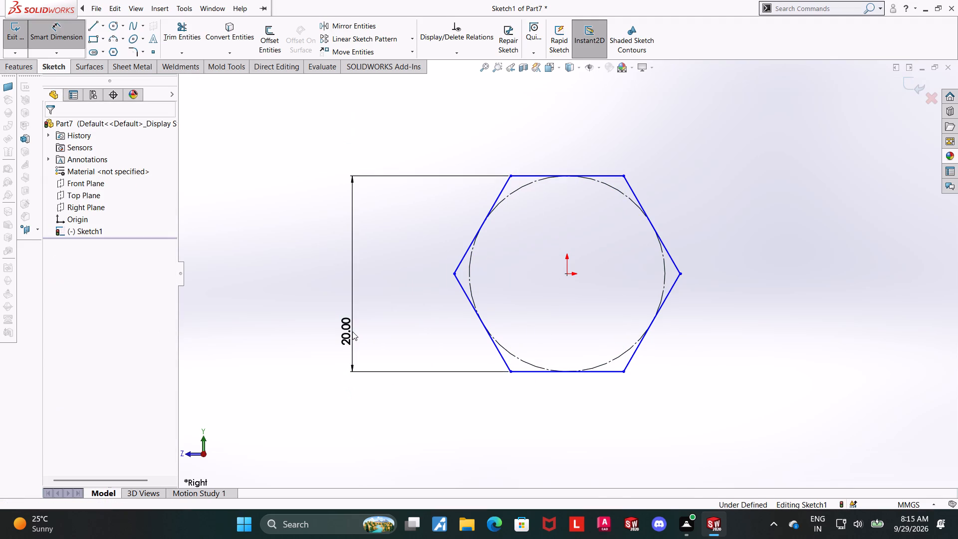
{"action": "left_click", "coordinate": [914, 88]}
Extrude the hexagon sketch as a blind boss 5 mm deep.
{"action": "middle_click_drag", "start_coordinate": [808, 219], "coordinate": [775, 219]}
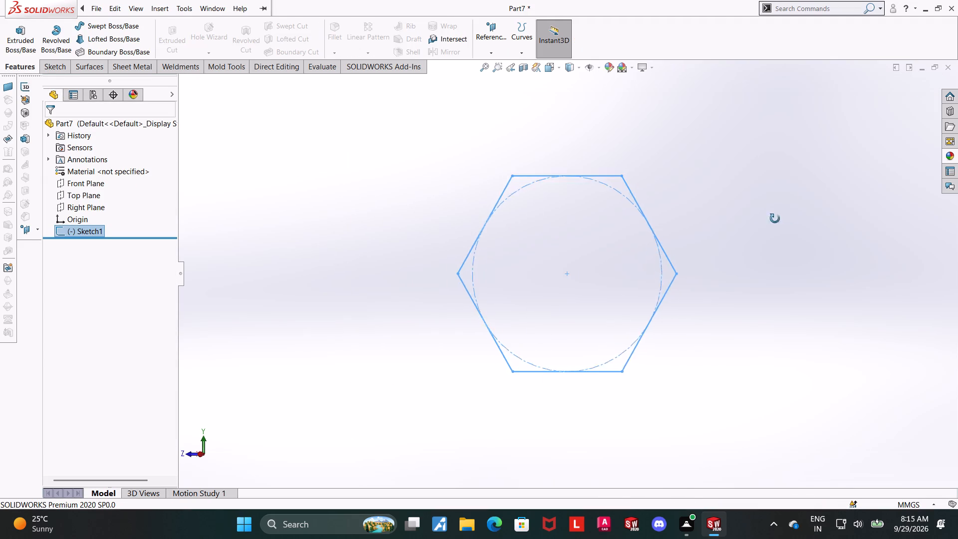
{"action": "middle_click_drag", "start_coordinate": [775, 219], "coordinate": [737, 214]}
{"action": "left_click", "coordinate": [23, 17]}
{"action": "left_click", "coordinate": [22, 47]}
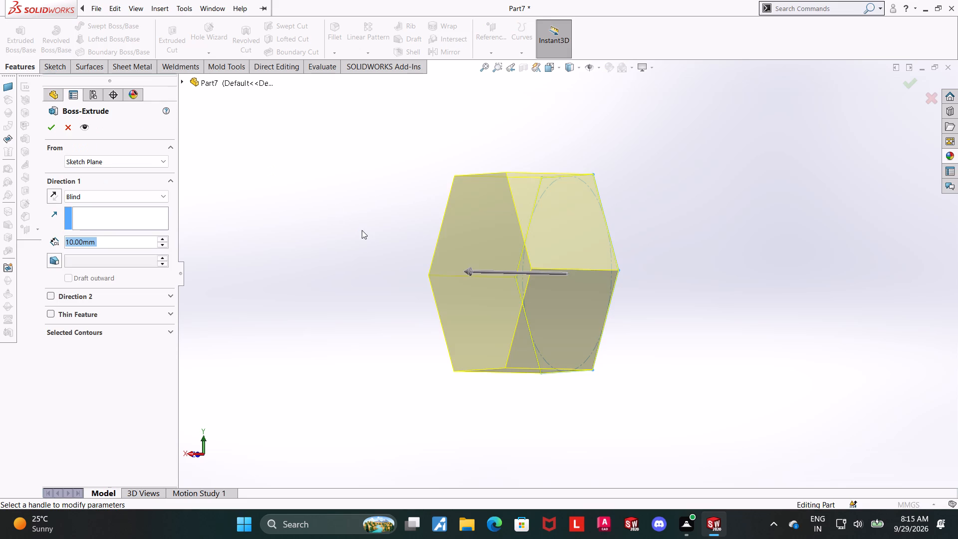
{"action": "key", "text": "5"}
{"action": "key", "text": "Return"}
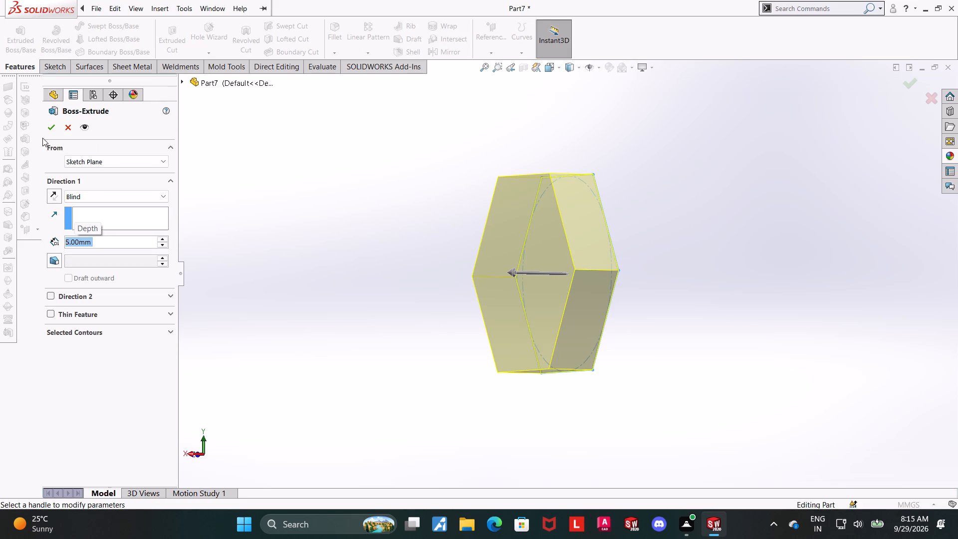
{"action": "left_click", "coordinate": [46, 130]}
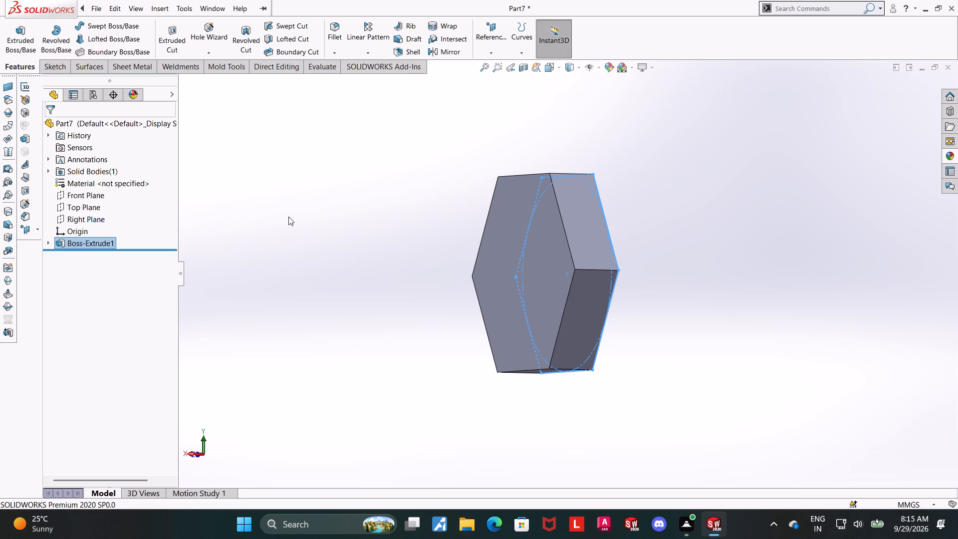
Fillet the edges of the hexagonal head's outer face, away from the sketch plane, with a 2 mm radius.
{"action": "scroll", "coordinate": [330, 277], "scroll_direction": "up", "scroll_amount": 2}
{"action": "left_click", "coordinate": [727, 303]}
{"action": "middle_click_drag", "start_coordinate": [706, 312], "coordinate": [729, 296]}
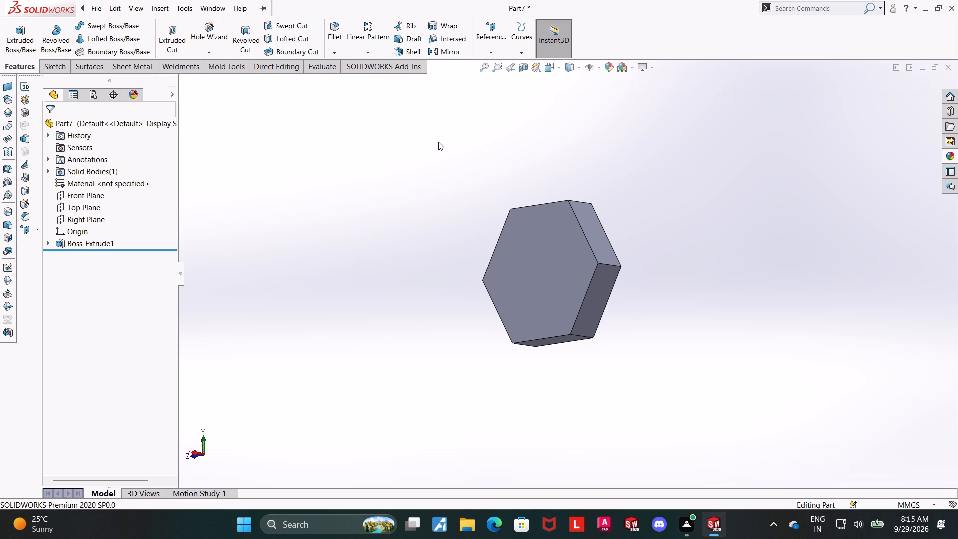
{"action": "left_click", "coordinate": [334, 37]}
{"action": "key", "text": "2"}
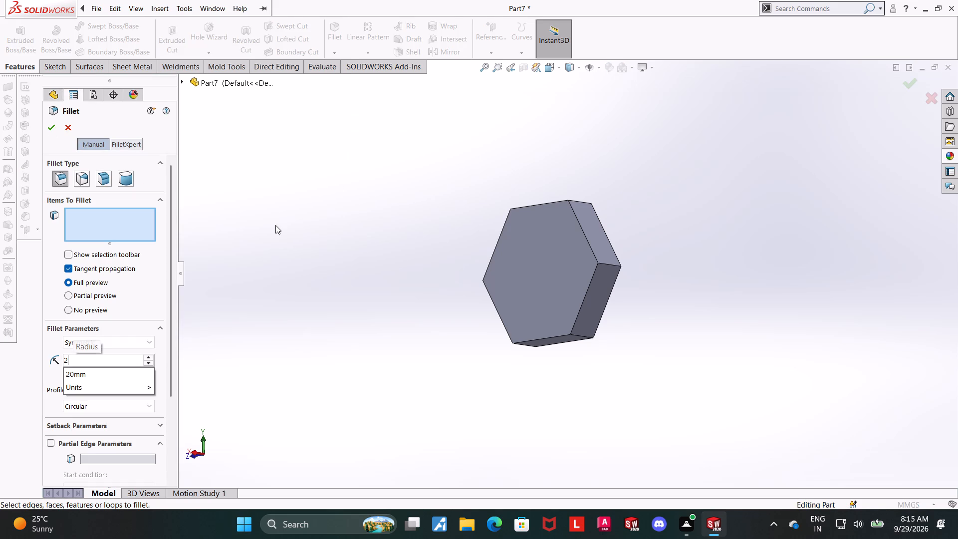
{"action": "key", "text": "Return"}
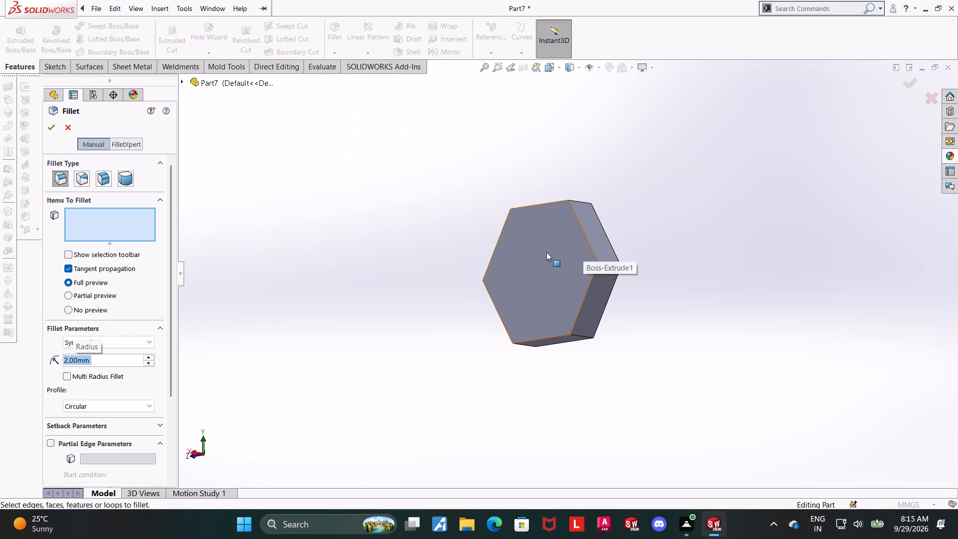
{"action": "left_click", "coordinate": [543, 253]}
{"action": "left_click", "coordinate": [53, 131]}
{"action": "left_click", "coordinate": [955, 250]}
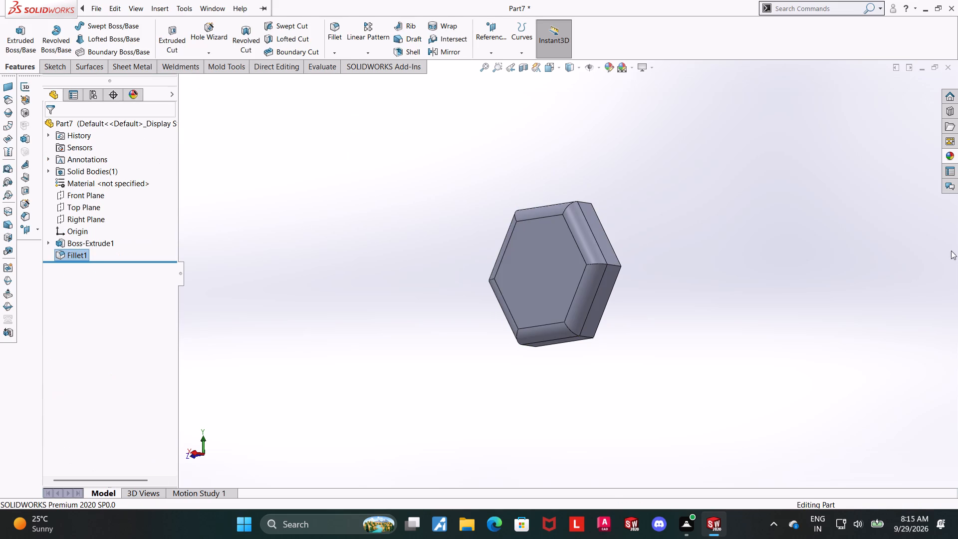
Start a sketch on the unfilleted hexagonal face and draw a circle about 6.8 mm in diameter centred on the origin.
{"action": "middle_click_drag", "start_coordinate": [814, 297], "coordinate": [697, 278]}
{"action": "scroll", "coordinate": [800, 297], "scroll_direction": "up", "scroll_amount": 1}
{"action": "left_click", "coordinate": [562, 269]}
{"action": "left_click", "coordinate": [613, 244]}
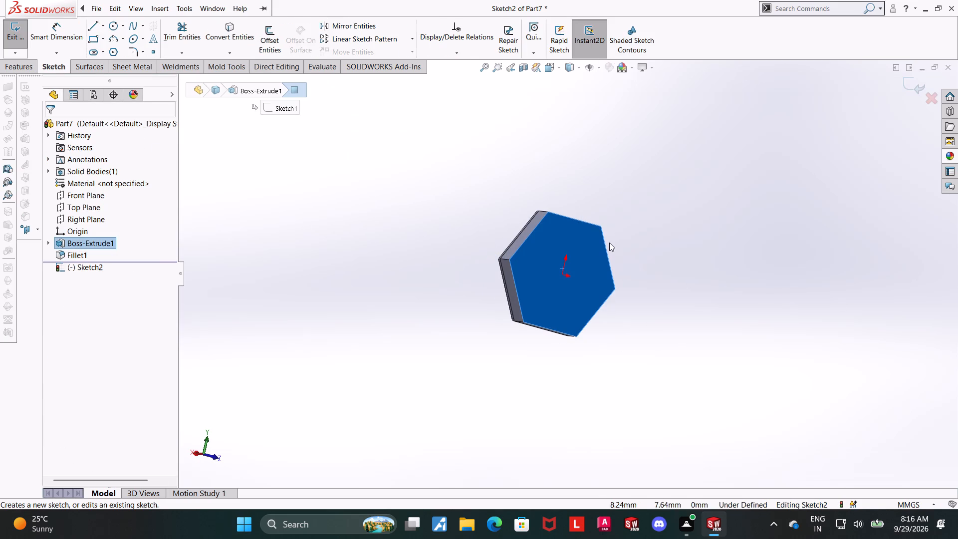
{"action": "left_click", "coordinate": [88, 266]}
{"action": "left_click", "coordinate": [107, 257]}
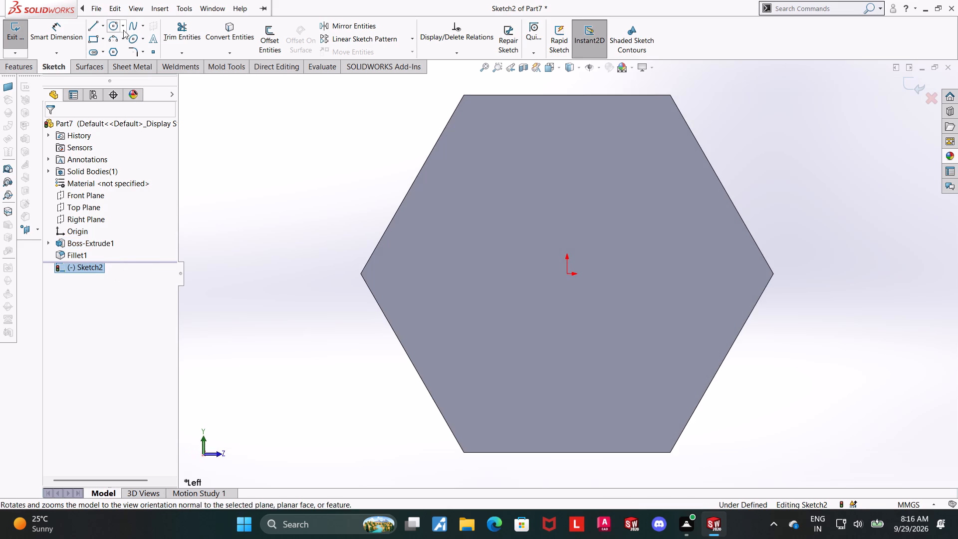
{"action": "left_click", "coordinate": [117, 25]}
{"action": "left_click", "coordinate": [566, 272]}
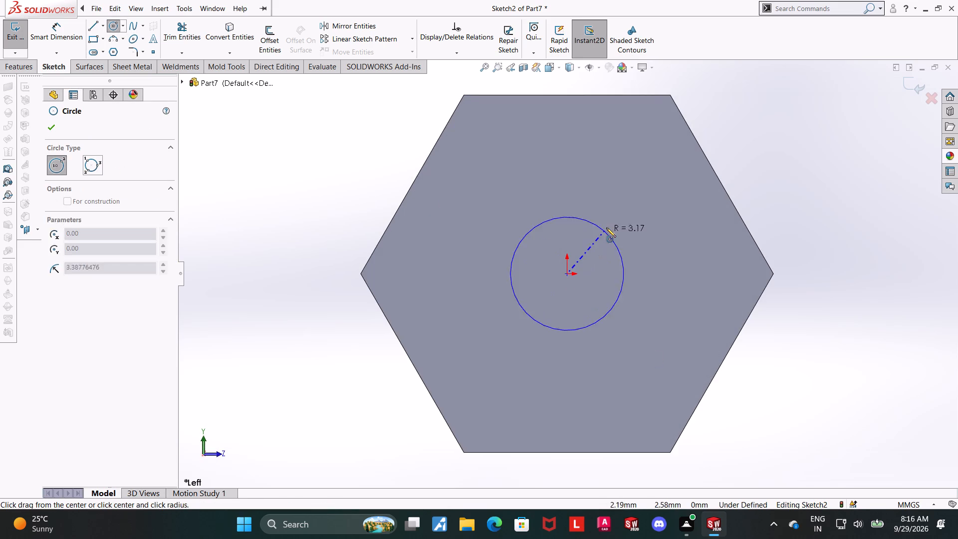
{"action": "left_click", "coordinate": [606, 228]}
{"action": "key", "text": "Escape"}
Dimension the circle's diameter to 12 mm and exit the sketch.
{"action": "left_click", "coordinate": [59, 33]}
{"action": "left_click", "coordinate": [599, 221]}
{"action": "left_click", "coordinate": [605, 180]}
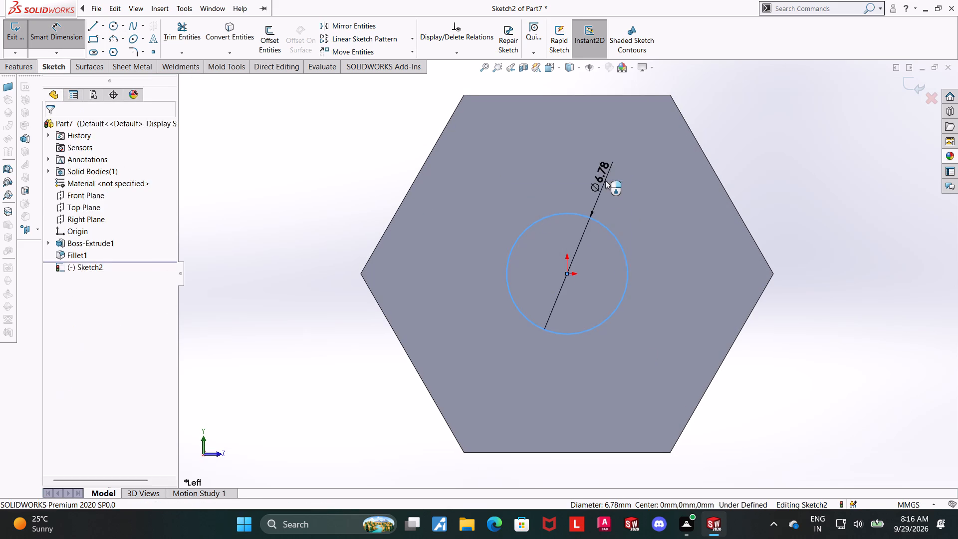
{"action": "type", "text": "12"}
{"action": "key", "text": "Return"}
{"action": "key", "text": "Escape"}
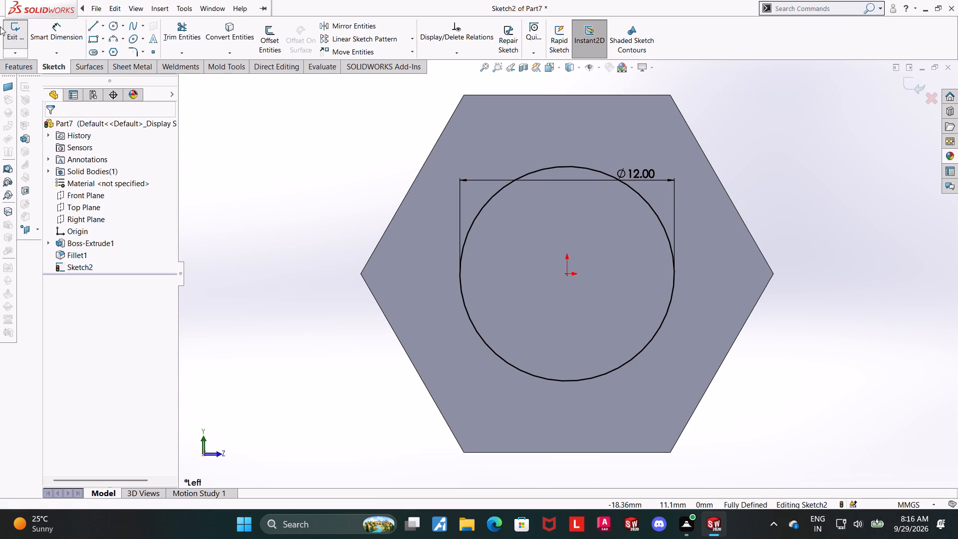
{"action": "left_click", "coordinate": [12, 27]}
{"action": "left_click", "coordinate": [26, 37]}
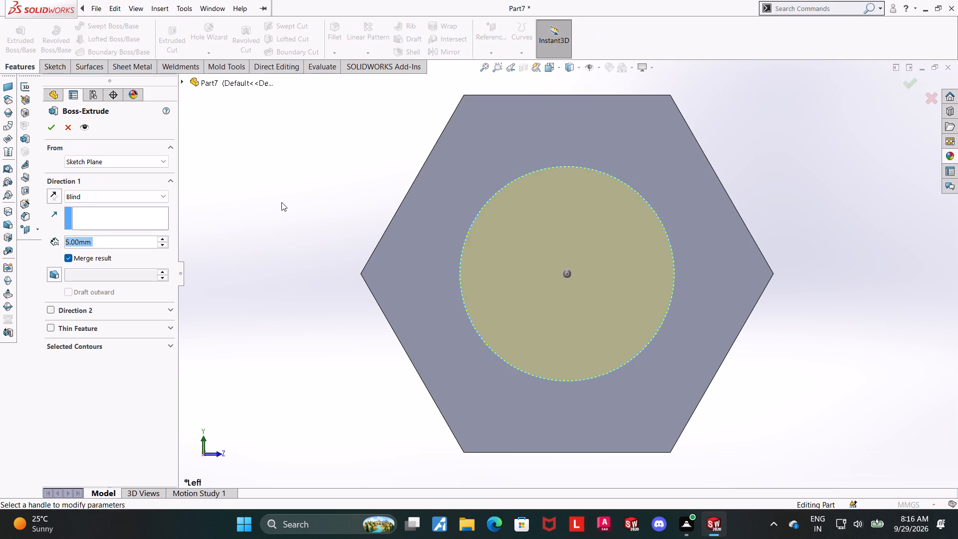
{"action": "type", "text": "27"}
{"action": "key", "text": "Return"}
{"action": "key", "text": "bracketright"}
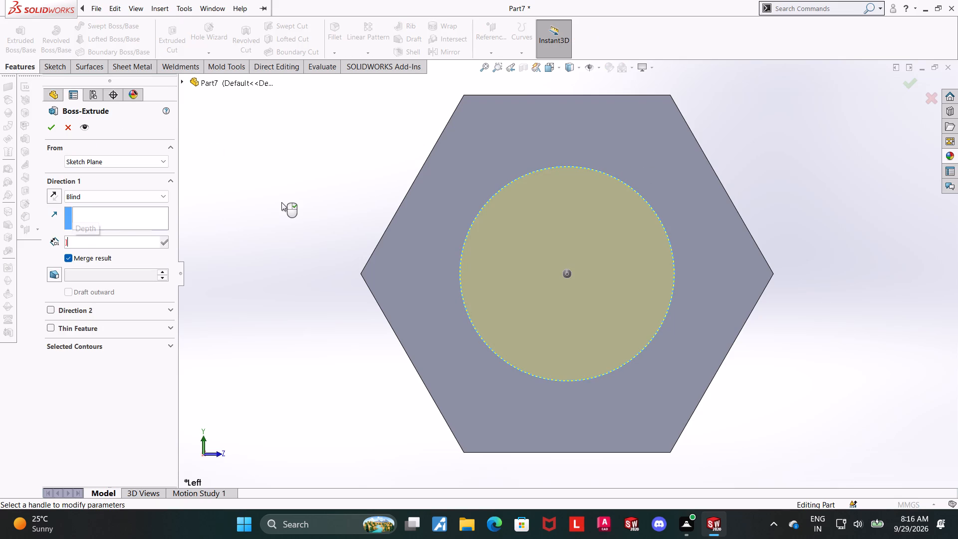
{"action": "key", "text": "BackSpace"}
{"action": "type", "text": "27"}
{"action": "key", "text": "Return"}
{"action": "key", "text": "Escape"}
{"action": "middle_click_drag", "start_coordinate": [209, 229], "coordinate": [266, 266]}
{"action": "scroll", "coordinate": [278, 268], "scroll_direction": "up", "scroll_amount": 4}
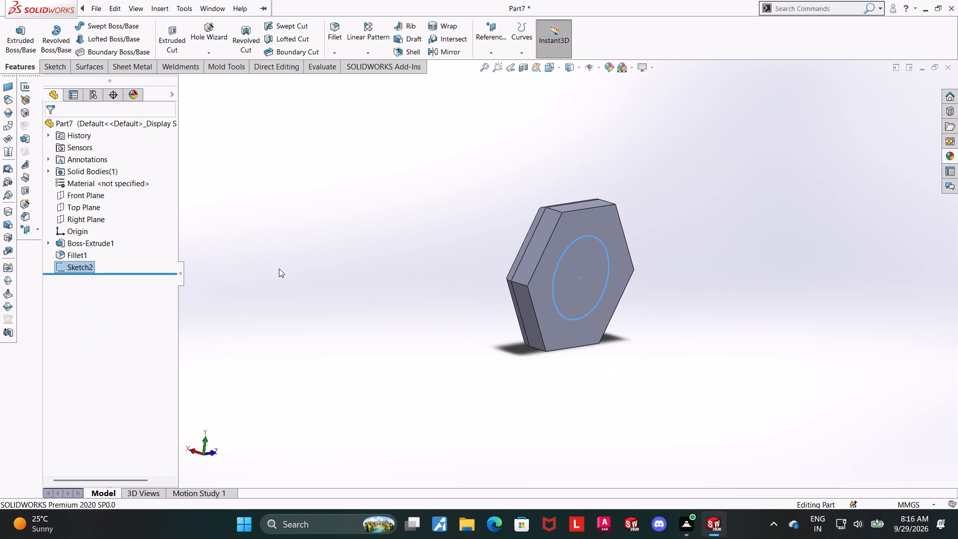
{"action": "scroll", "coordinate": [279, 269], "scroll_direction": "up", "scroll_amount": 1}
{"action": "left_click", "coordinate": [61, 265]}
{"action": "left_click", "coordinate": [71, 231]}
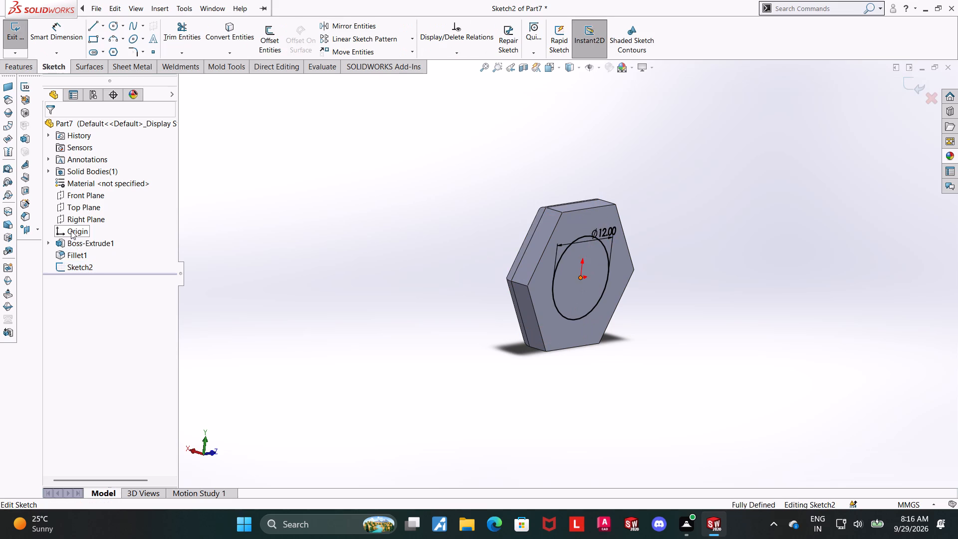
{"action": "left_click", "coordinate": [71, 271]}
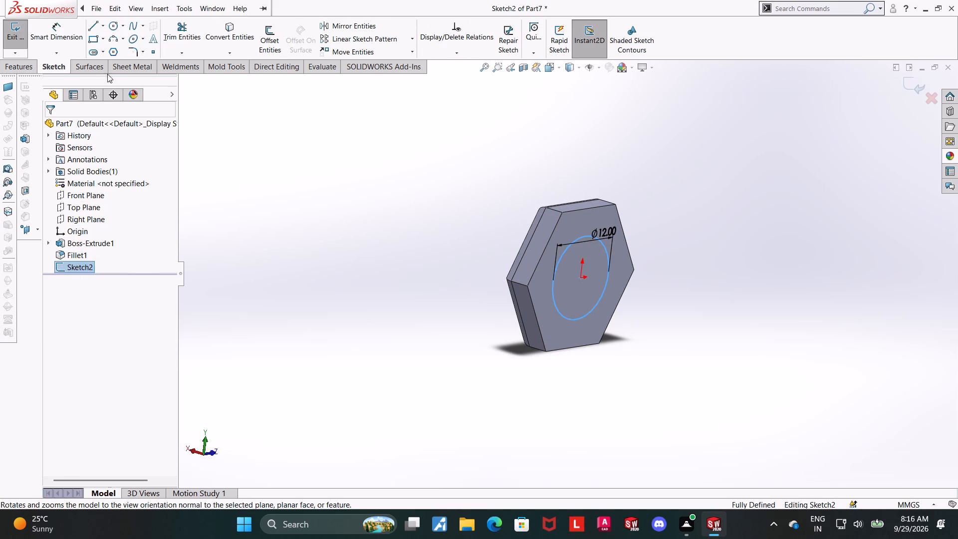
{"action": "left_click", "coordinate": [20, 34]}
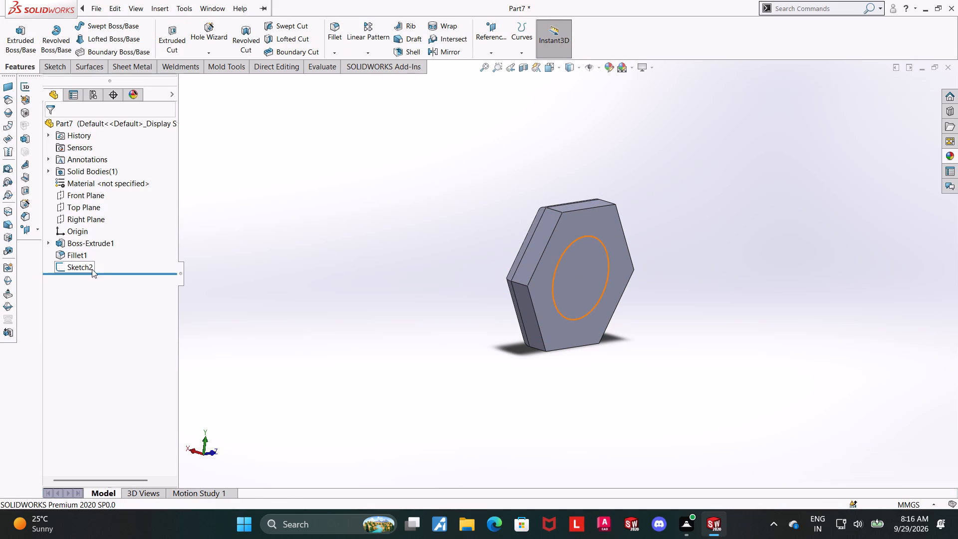
Extrude the 12 mm circle 27 mm away from the head as a blind boss merged with it.
{"action": "left_click", "coordinate": [91, 269]}
{"action": "left_click", "coordinate": [30, 40]}
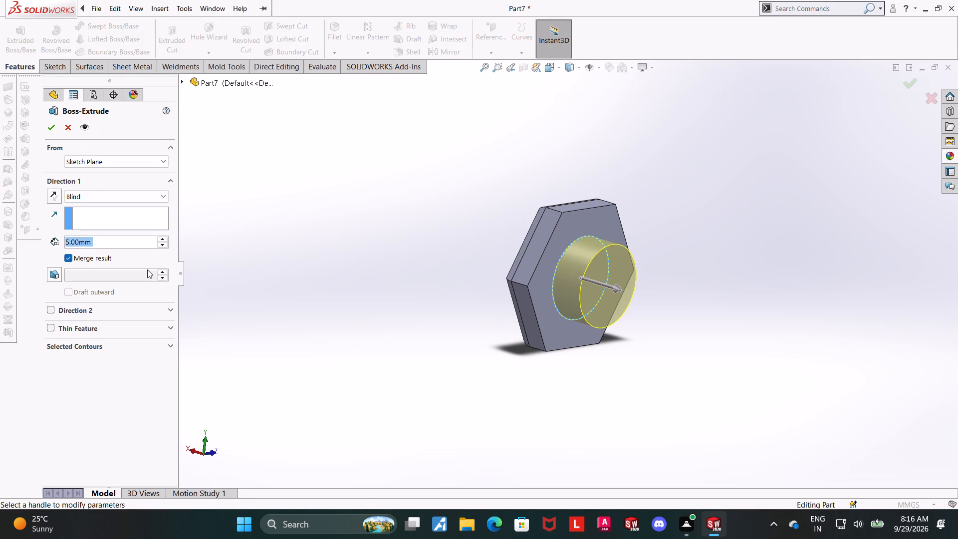
{"action": "key", "text": "2"}
{"action": "key", "text": "7"}
{"action": "key", "text": "Return"}
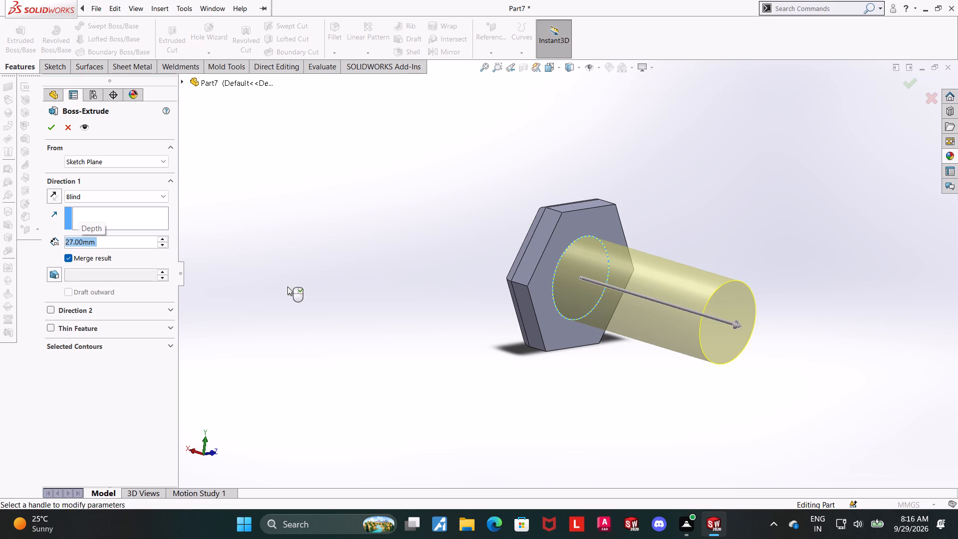
{"action": "left_click", "coordinate": [46, 123]}
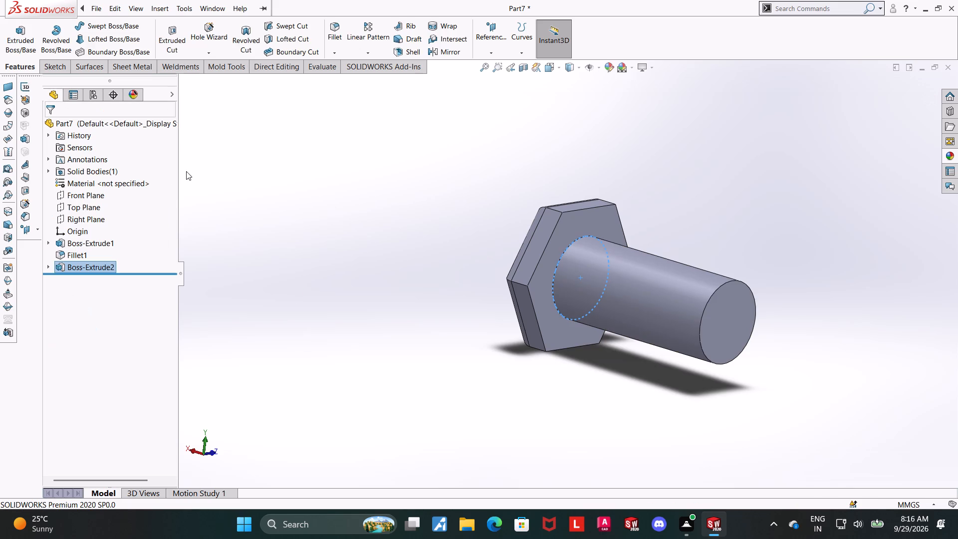
{"action": "scroll", "coordinate": [710, 276], "scroll_direction": "up", "scroll_amount": 1}
{"action": "key", "text": "Escape"}
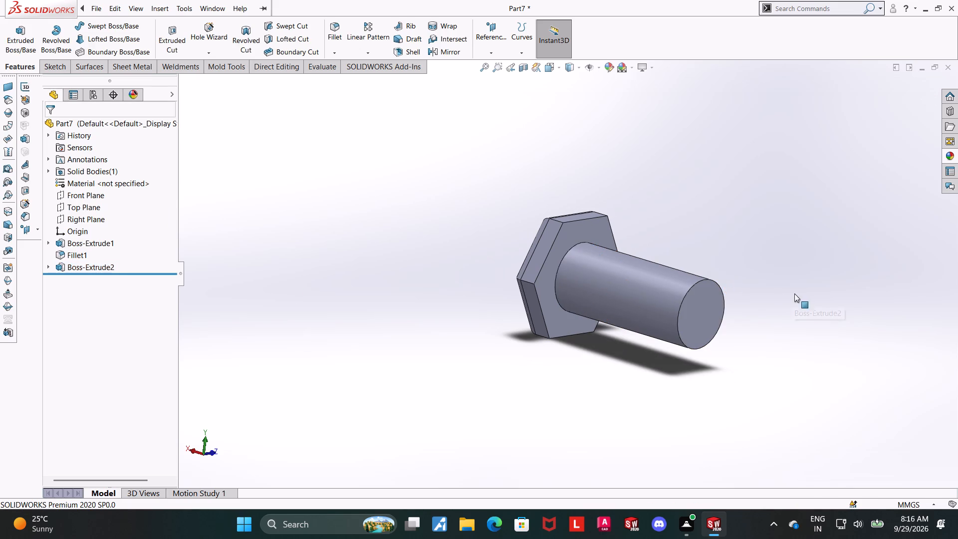
Start a Thread feature on the circular edge at the shank's free end and set its blind depth to 15 mm.
{"action": "scroll", "coordinate": [764, 304], "scroll_direction": "up", "scroll_amount": 5}
{"action": "middle_click_drag", "start_coordinate": [687, 294], "coordinate": [718, 312]}
{"action": "scroll", "coordinate": [654, 280], "scroll_direction": "down", "scroll_amount": 6}
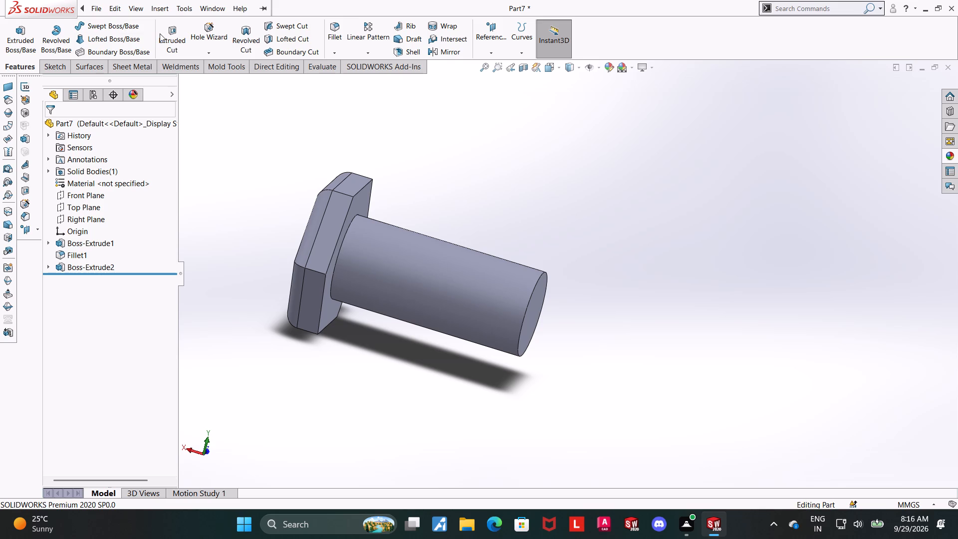
{"action": "left_click", "coordinate": [200, 54]}
{"action": "left_click", "coordinate": [208, 91]}
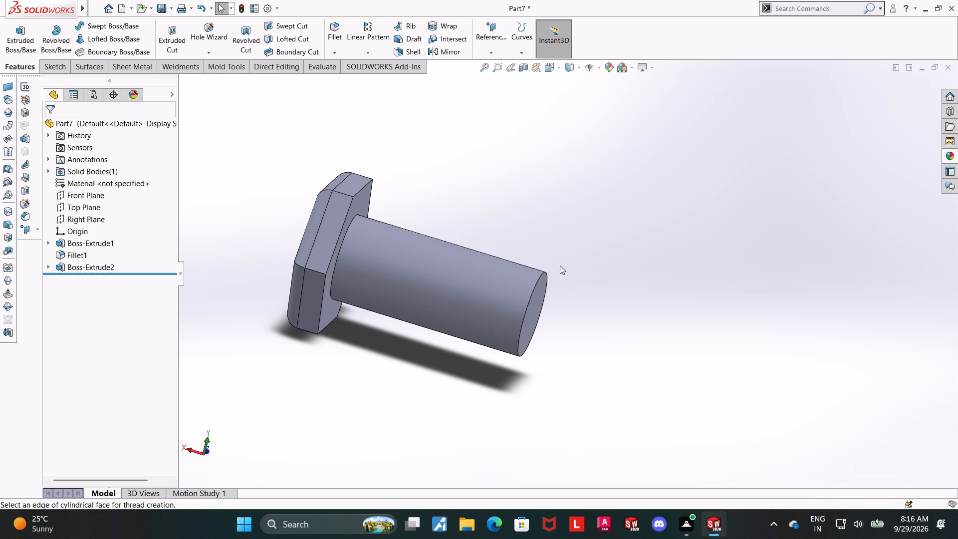
{"action": "left_click", "coordinate": [545, 277]}
{"action": "left_click", "coordinate": [540, 275]}
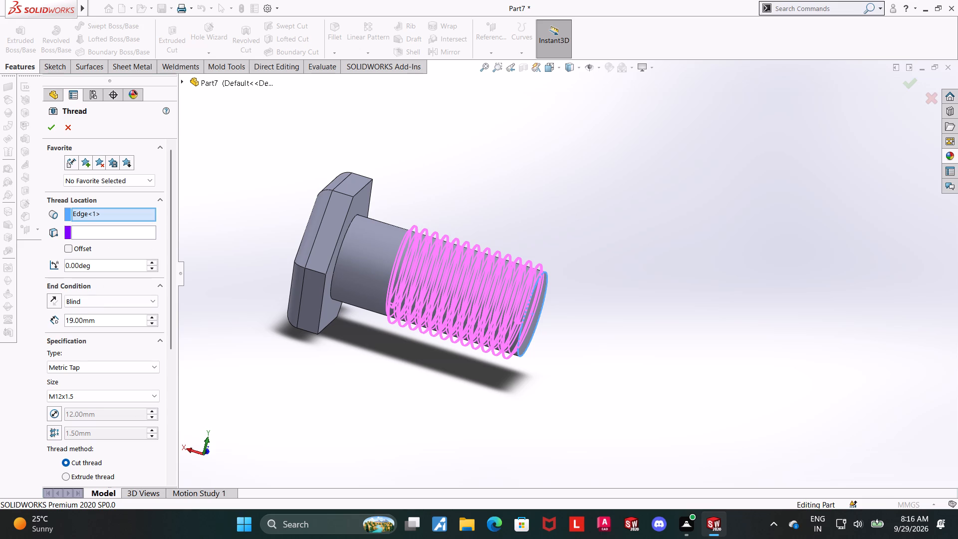
{"action": "left_click_drag", "start_coordinate": [101, 323], "coordinate": [0, 323]}
{"action": "type", "text": "15"}
{"action": "key", "text": "Return"}
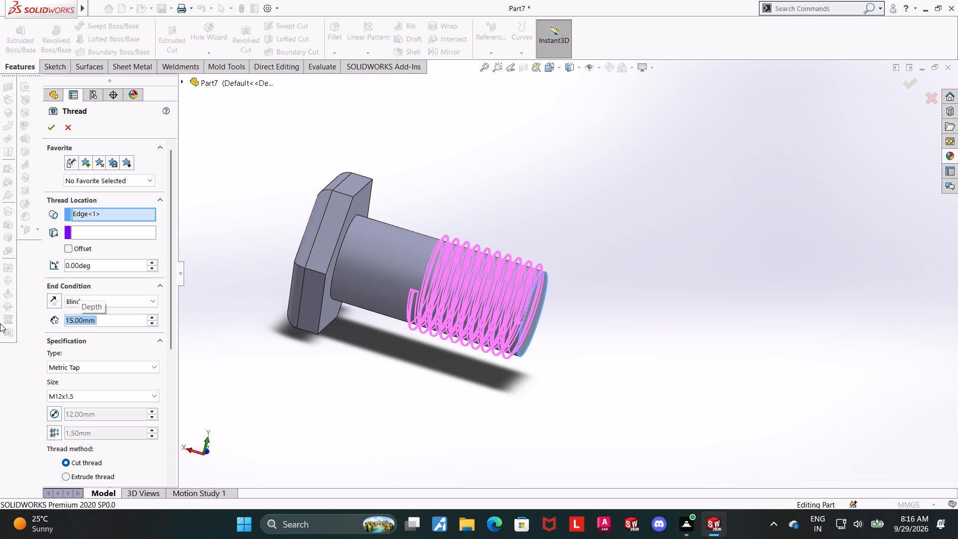
Finish the shank's thread as an extruded thread trimmed with both the start face and the end face.
{"action": "left_click_drag", "start_coordinate": [172, 331], "coordinate": [173, 415]}
{"action": "left_click", "coordinate": [64, 336]}
{"action": "left_click", "coordinate": [68, 332]}
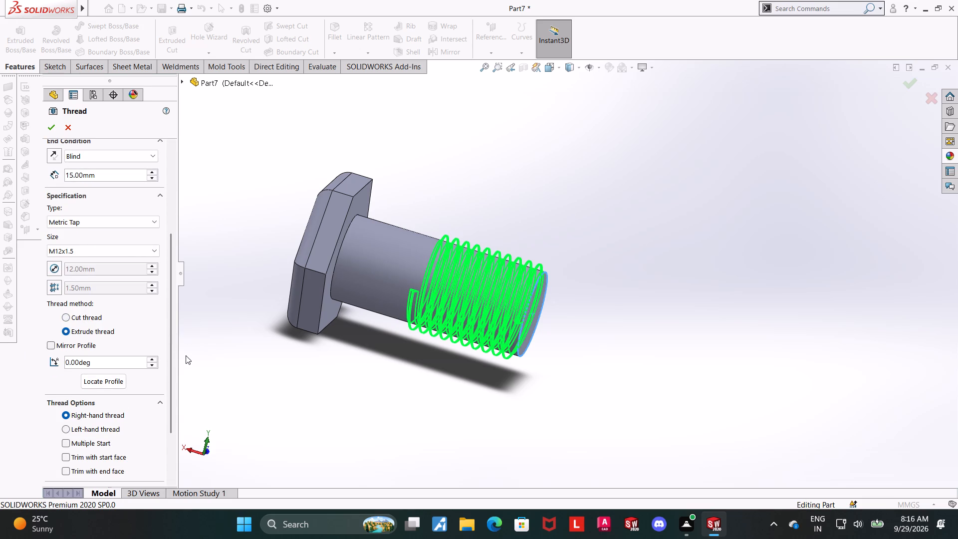
{"action": "left_click_drag", "start_coordinate": [174, 356], "coordinate": [175, 464]}
{"action": "left_click", "coordinate": [63, 398]}
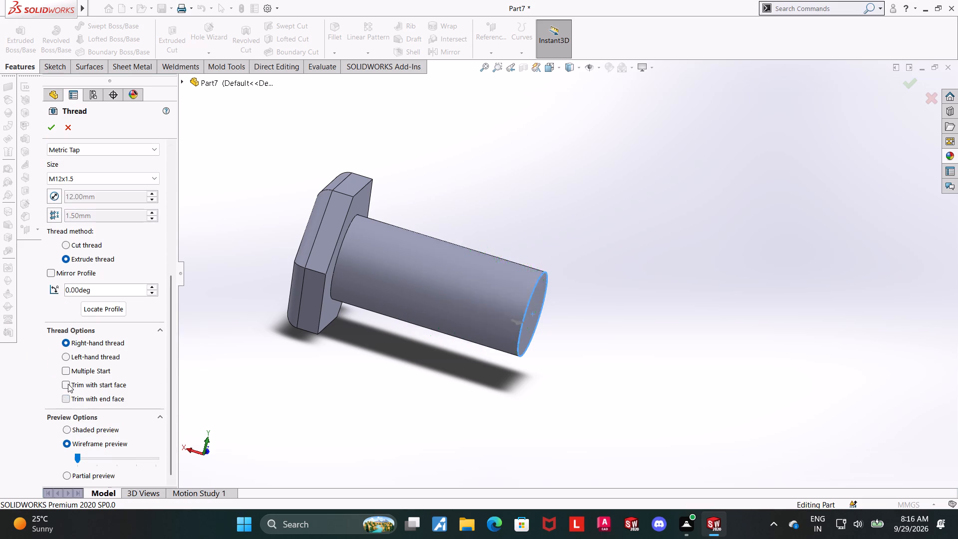
{"action": "left_click", "coordinate": [68, 383]}
{"action": "left_click_drag", "start_coordinate": [171, 397], "coordinate": [172, 351]}
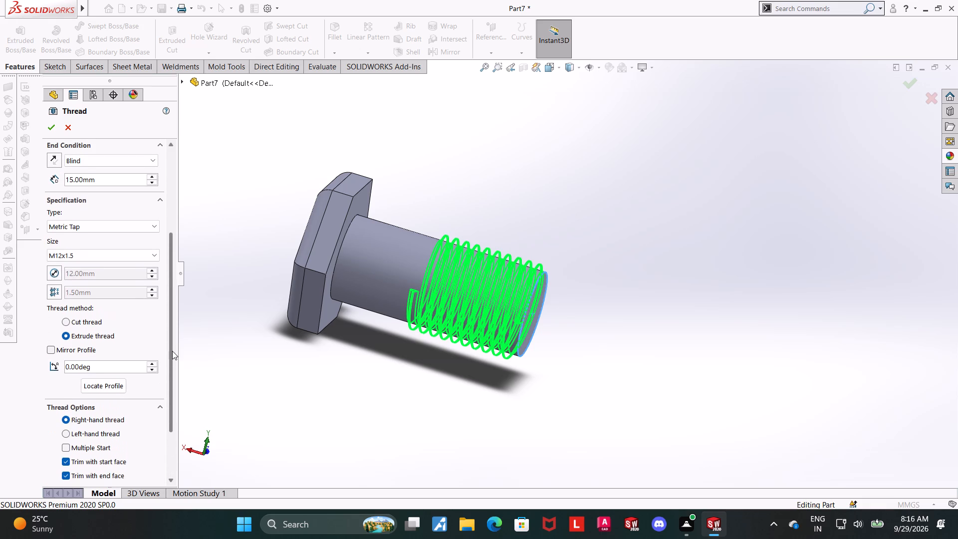
{"action": "left_click_drag", "start_coordinate": [172, 351], "coordinate": [174, 329]}
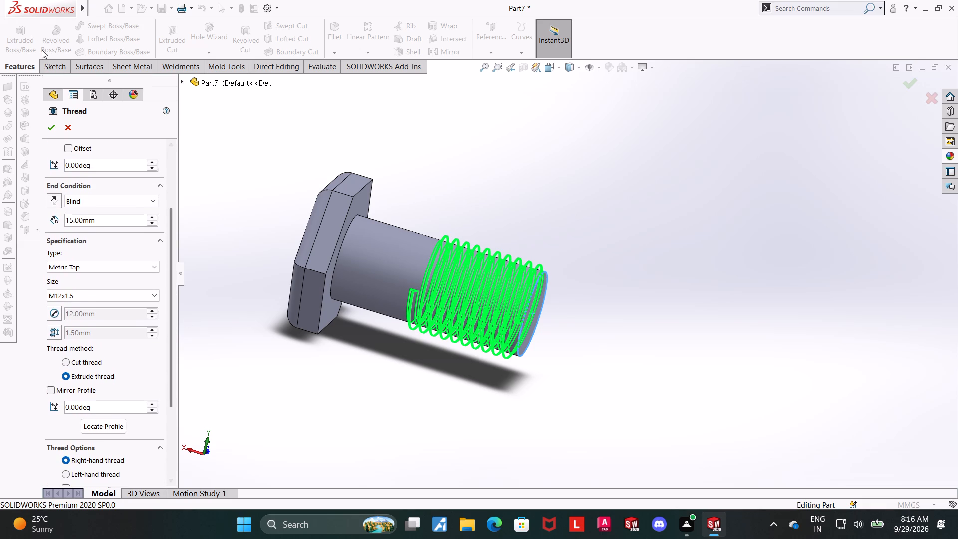
{"action": "left_click", "coordinate": [51, 123]}
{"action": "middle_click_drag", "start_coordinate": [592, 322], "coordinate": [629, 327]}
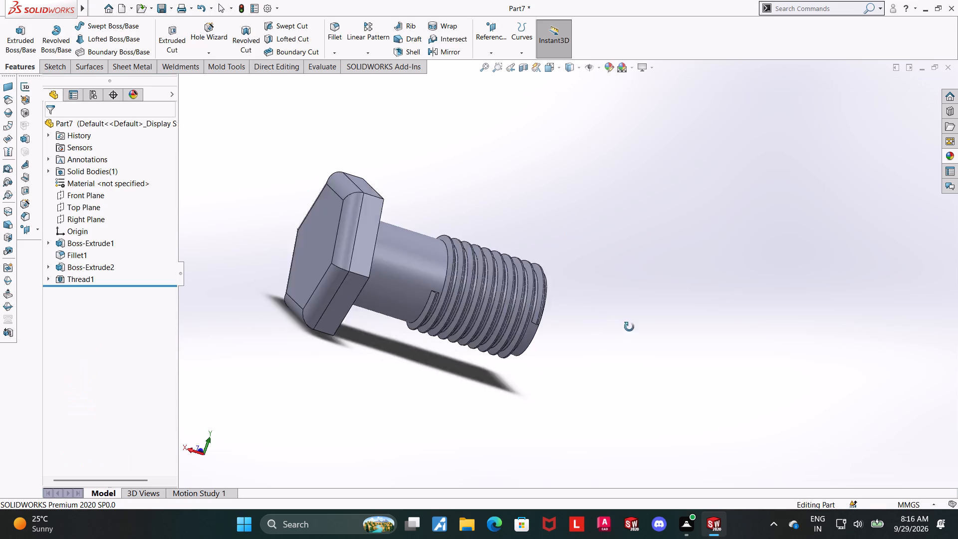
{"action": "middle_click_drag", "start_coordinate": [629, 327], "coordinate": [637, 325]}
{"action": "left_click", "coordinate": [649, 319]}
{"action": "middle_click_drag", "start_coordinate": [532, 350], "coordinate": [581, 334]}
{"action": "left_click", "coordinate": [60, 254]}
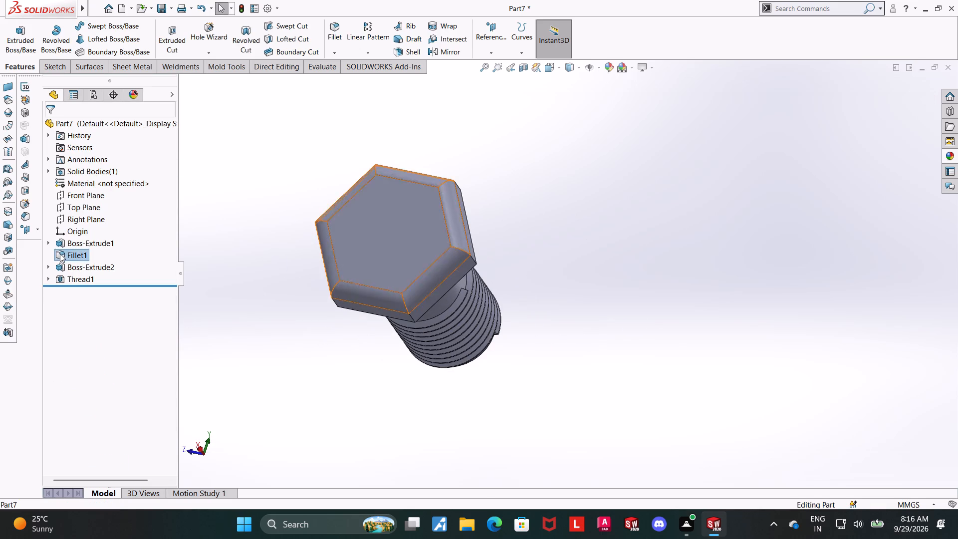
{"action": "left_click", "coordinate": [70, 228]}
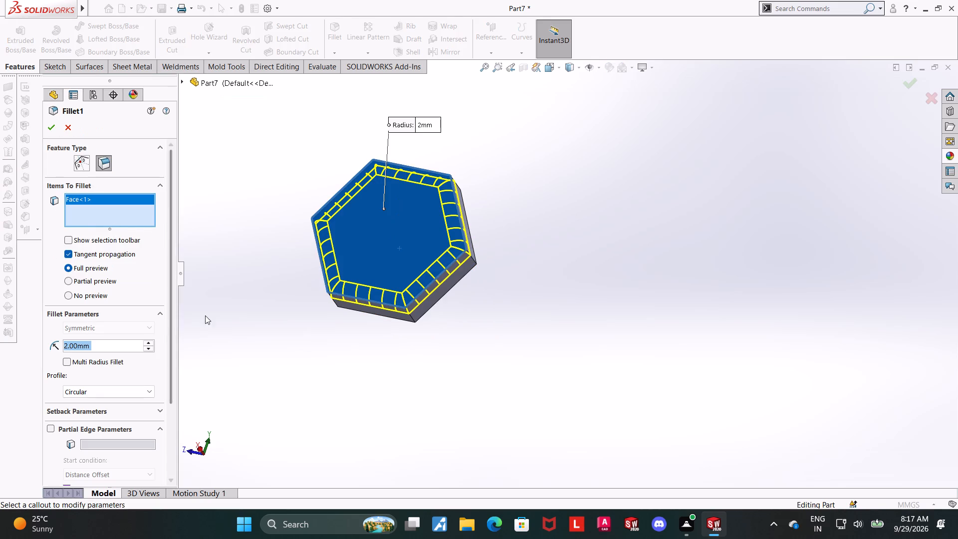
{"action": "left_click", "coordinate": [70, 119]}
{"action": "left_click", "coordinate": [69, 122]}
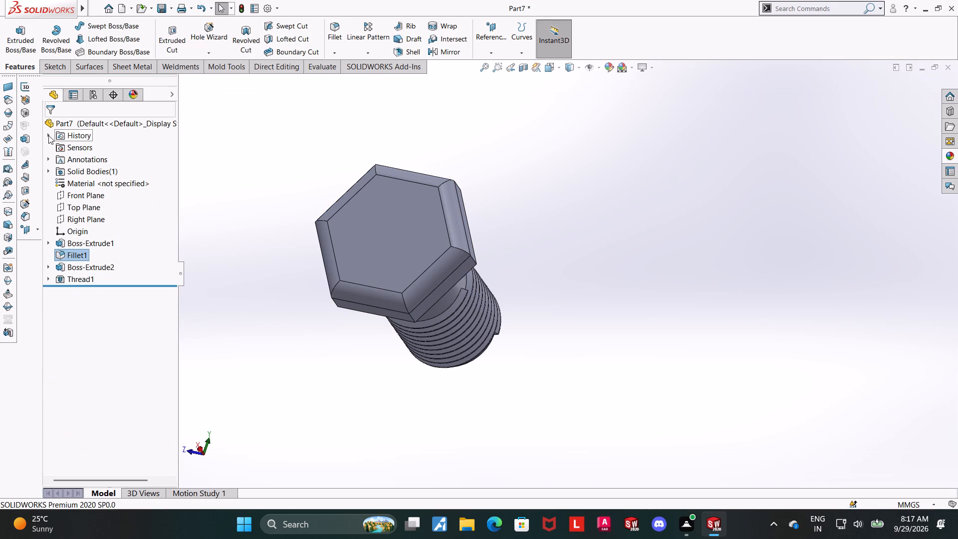
Delete the fillet feature around the hex head's outer face.
{"action": "right_click", "coordinate": [85, 250]}
{"action": "left_click", "coordinate": [107, 317]}
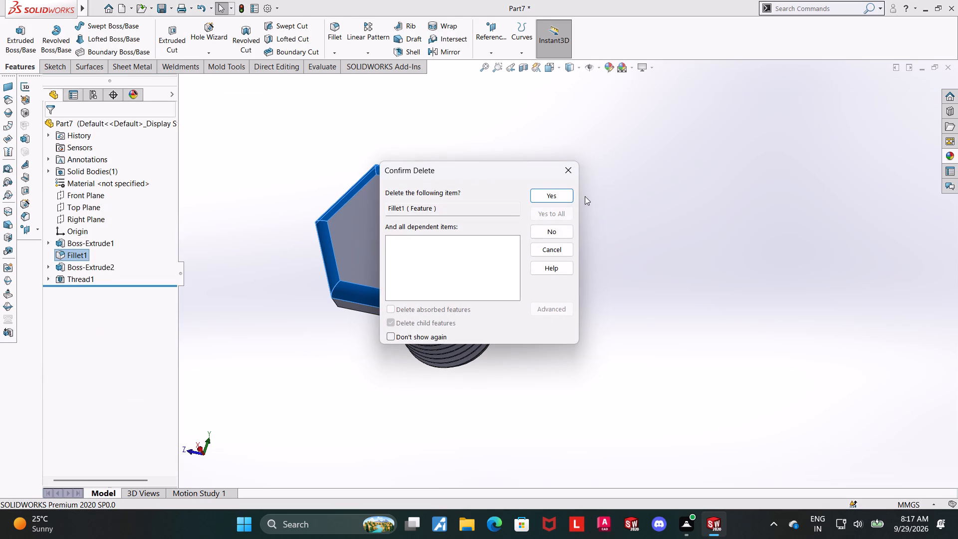
{"action": "left_click", "coordinate": [572, 194]}
Start a sketch on the Front Plane and draw a horizontal centreline about 7 mm long from the origin through the head.
{"action": "middle_click_drag", "start_coordinate": [570, 265], "coordinate": [585, 153]}
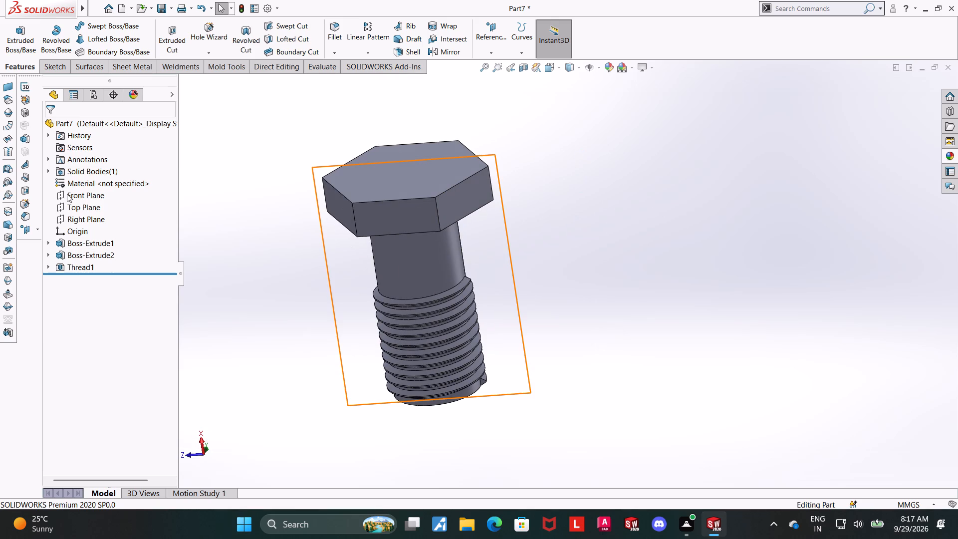
{"action": "left_click", "coordinate": [67, 194]}
{"action": "left_click", "coordinate": [76, 181]}
{"action": "left_click", "coordinate": [82, 277]}
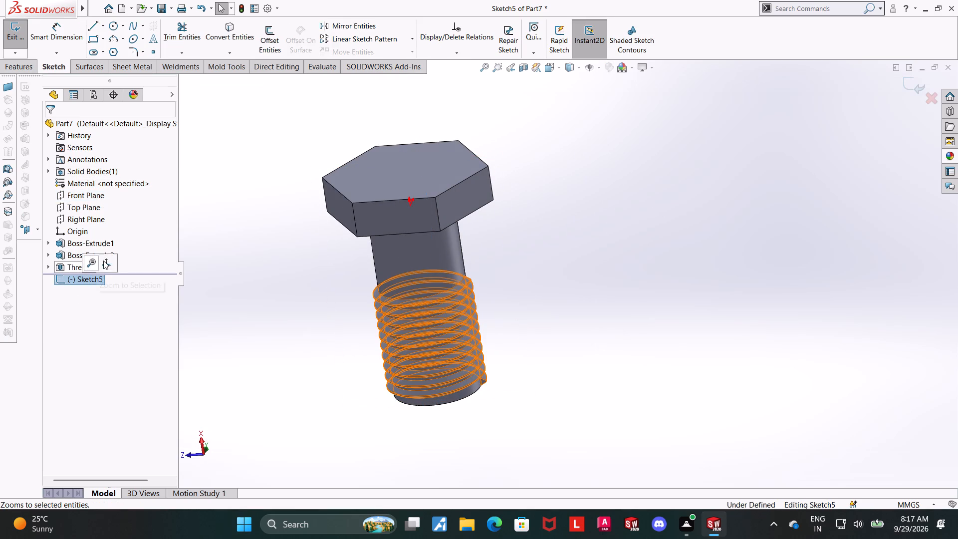
{"action": "left_click", "coordinate": [106, 261]}
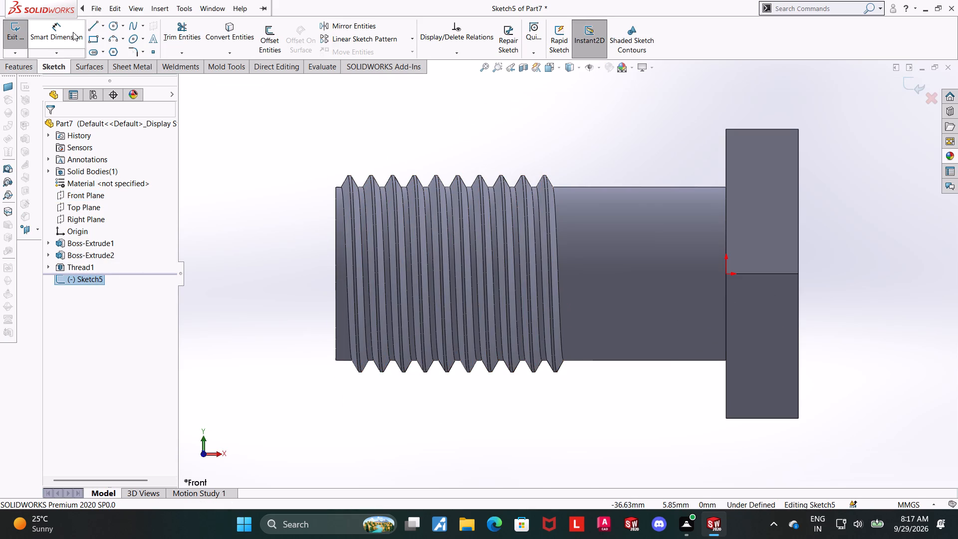
{"action": "left_click", "coordinate": [104, 24]}
{"action": "left_click", "coordinate": [105, 47]}
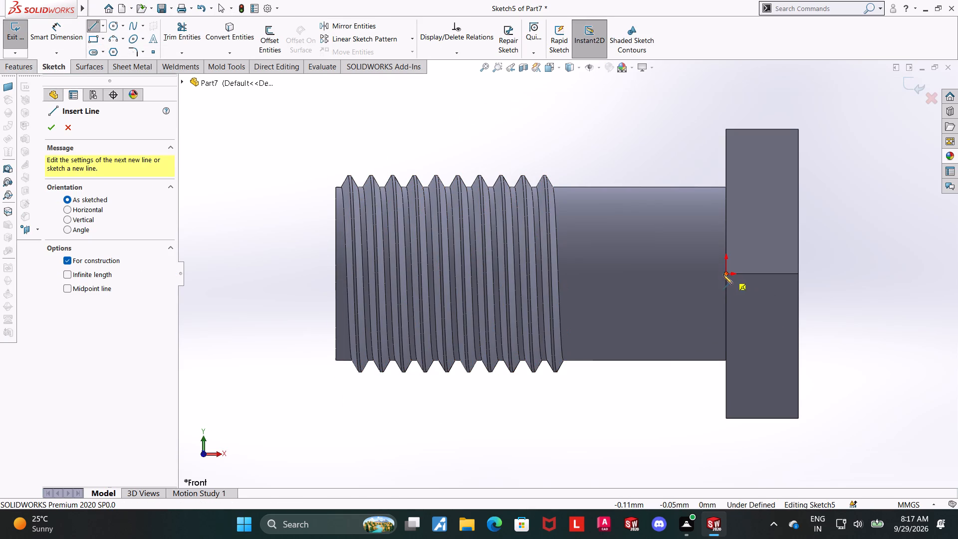
{"action": "left_click", "coordinate": [728, 274]}
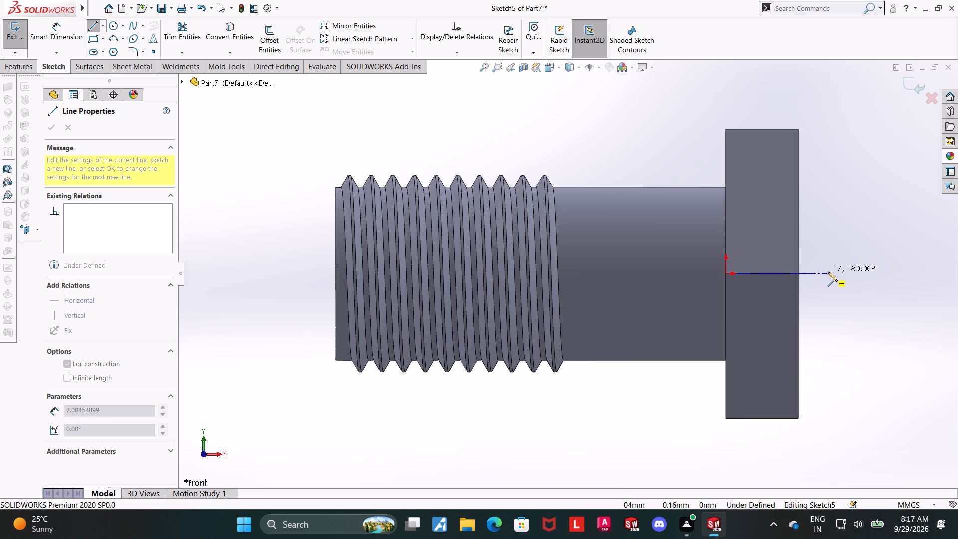
{"action": "left_click", "coordinate": [828, 272]}
{"action": "key", "text": "Escape"}
{"action": "key", "text": "Escape"}
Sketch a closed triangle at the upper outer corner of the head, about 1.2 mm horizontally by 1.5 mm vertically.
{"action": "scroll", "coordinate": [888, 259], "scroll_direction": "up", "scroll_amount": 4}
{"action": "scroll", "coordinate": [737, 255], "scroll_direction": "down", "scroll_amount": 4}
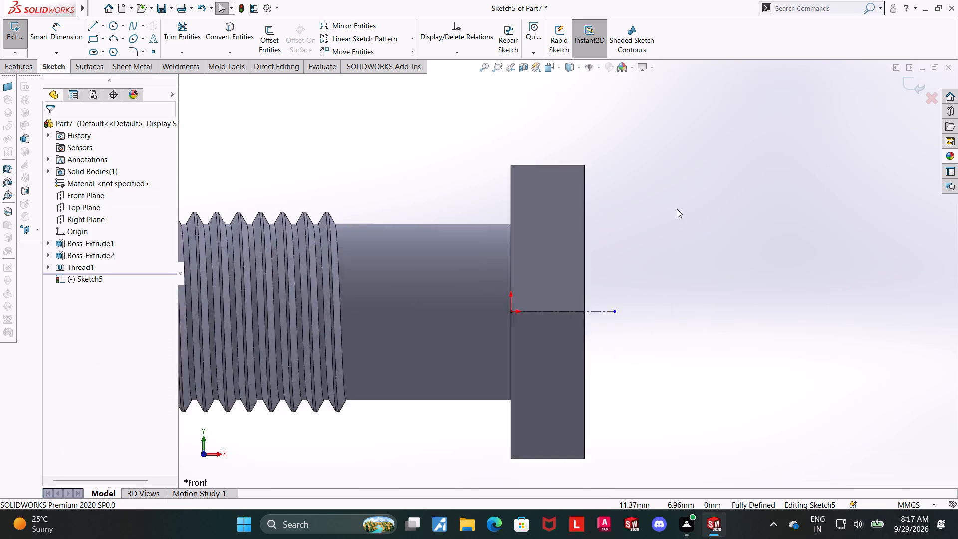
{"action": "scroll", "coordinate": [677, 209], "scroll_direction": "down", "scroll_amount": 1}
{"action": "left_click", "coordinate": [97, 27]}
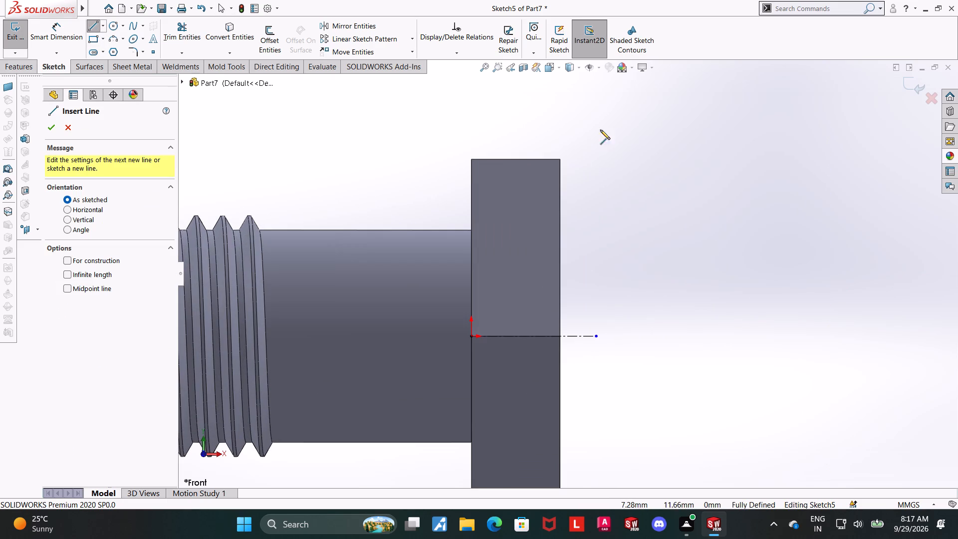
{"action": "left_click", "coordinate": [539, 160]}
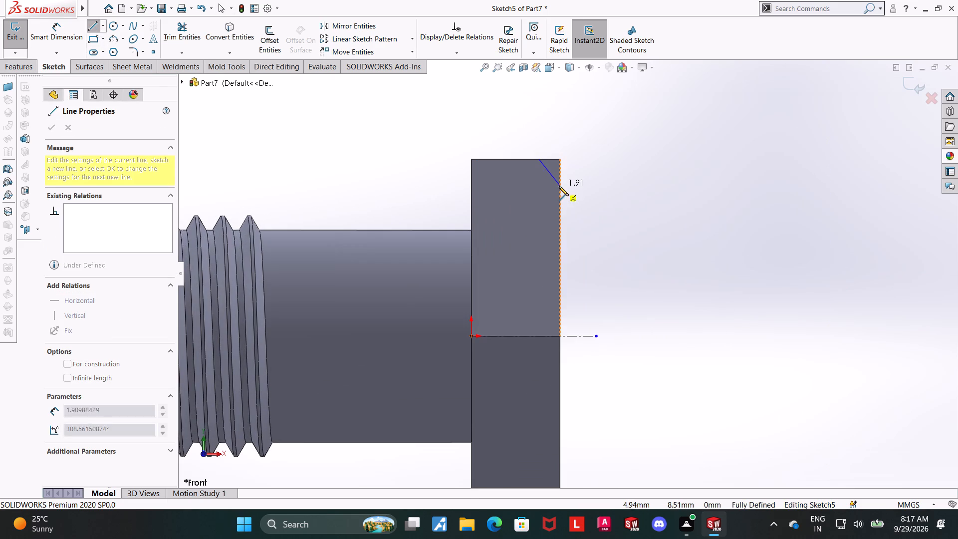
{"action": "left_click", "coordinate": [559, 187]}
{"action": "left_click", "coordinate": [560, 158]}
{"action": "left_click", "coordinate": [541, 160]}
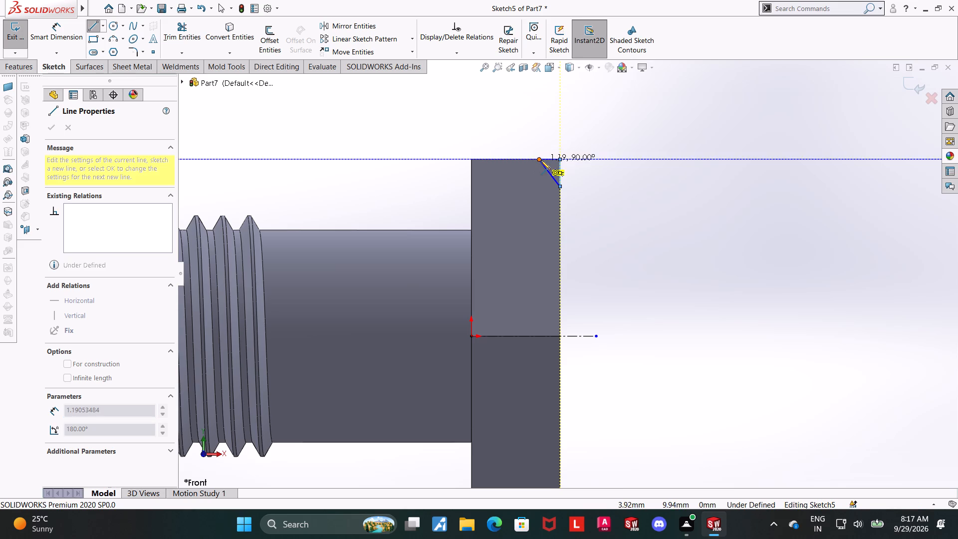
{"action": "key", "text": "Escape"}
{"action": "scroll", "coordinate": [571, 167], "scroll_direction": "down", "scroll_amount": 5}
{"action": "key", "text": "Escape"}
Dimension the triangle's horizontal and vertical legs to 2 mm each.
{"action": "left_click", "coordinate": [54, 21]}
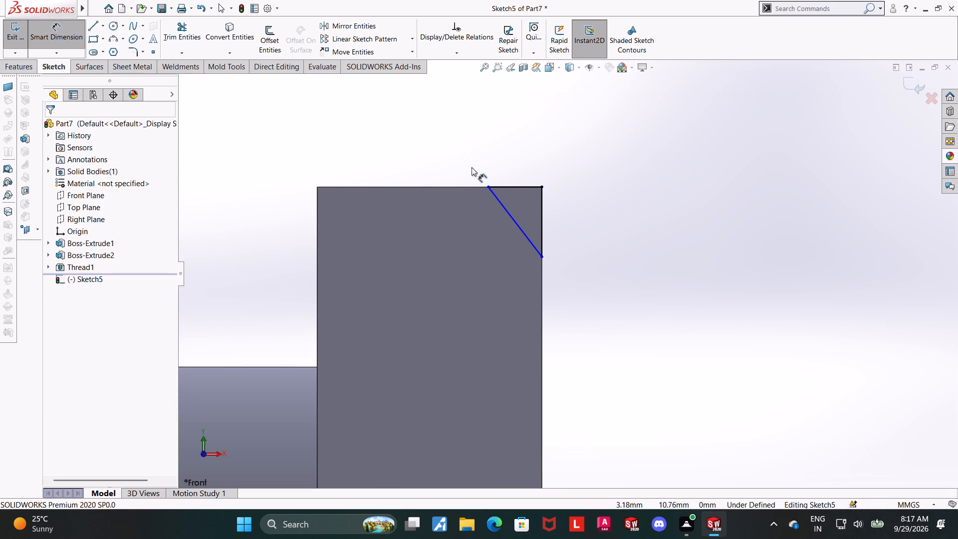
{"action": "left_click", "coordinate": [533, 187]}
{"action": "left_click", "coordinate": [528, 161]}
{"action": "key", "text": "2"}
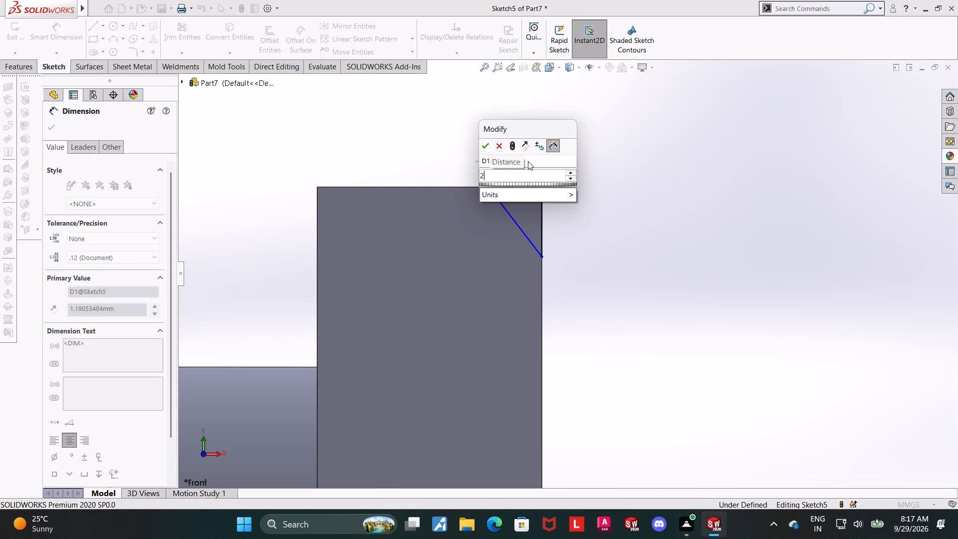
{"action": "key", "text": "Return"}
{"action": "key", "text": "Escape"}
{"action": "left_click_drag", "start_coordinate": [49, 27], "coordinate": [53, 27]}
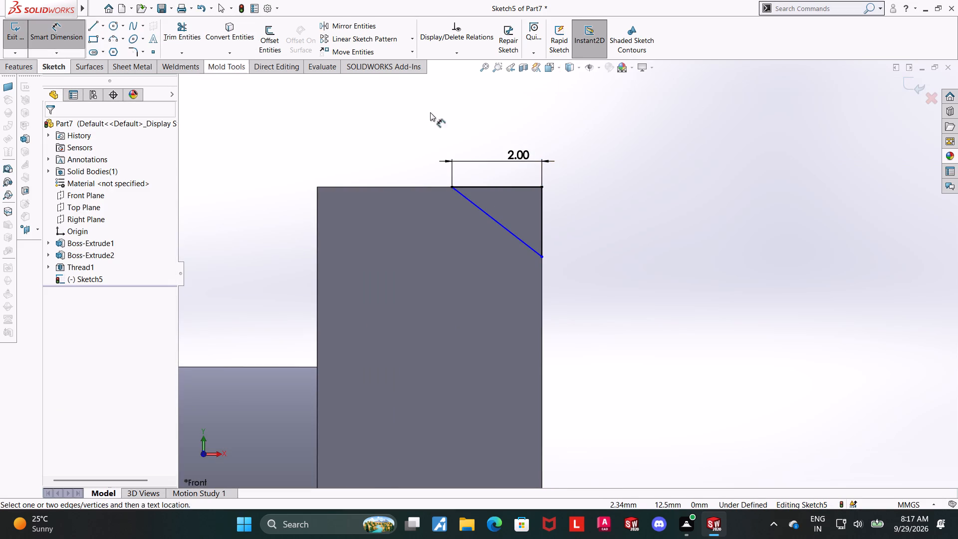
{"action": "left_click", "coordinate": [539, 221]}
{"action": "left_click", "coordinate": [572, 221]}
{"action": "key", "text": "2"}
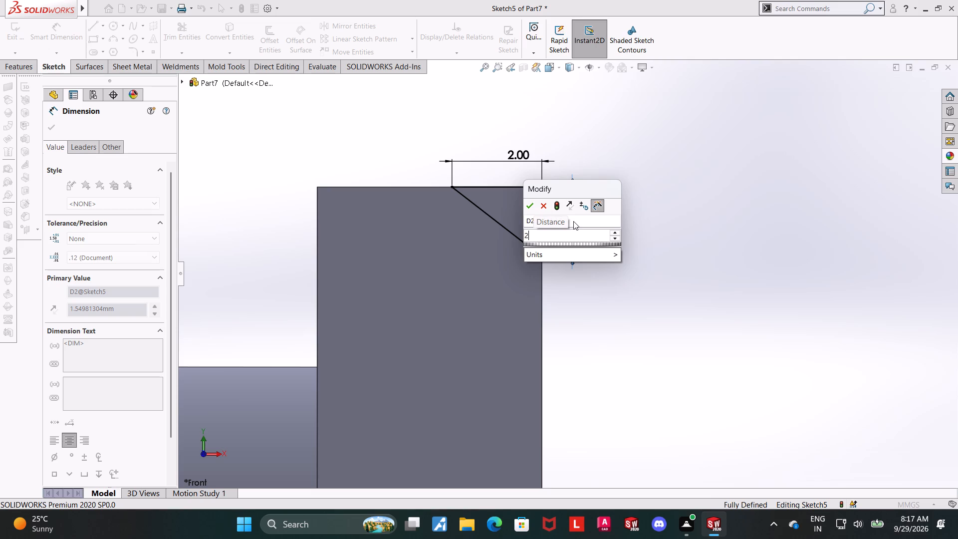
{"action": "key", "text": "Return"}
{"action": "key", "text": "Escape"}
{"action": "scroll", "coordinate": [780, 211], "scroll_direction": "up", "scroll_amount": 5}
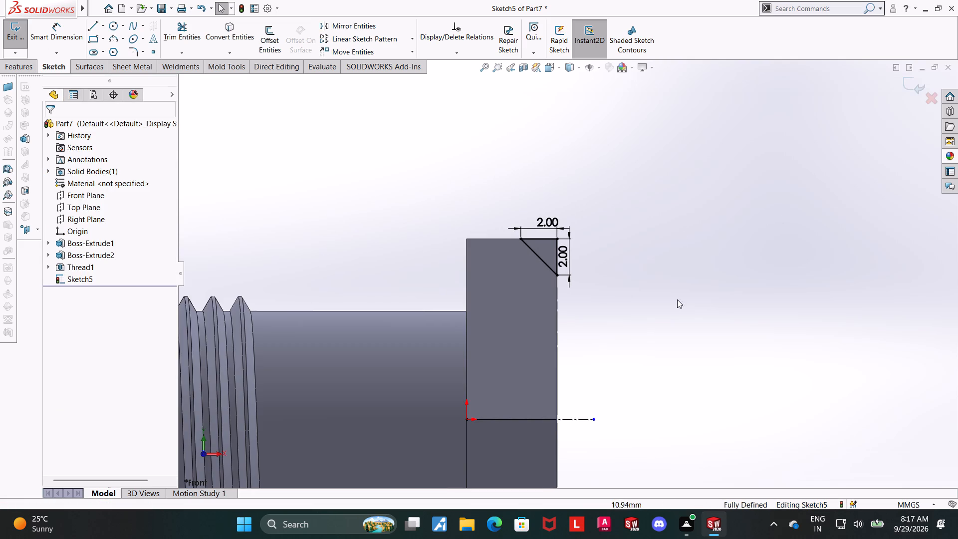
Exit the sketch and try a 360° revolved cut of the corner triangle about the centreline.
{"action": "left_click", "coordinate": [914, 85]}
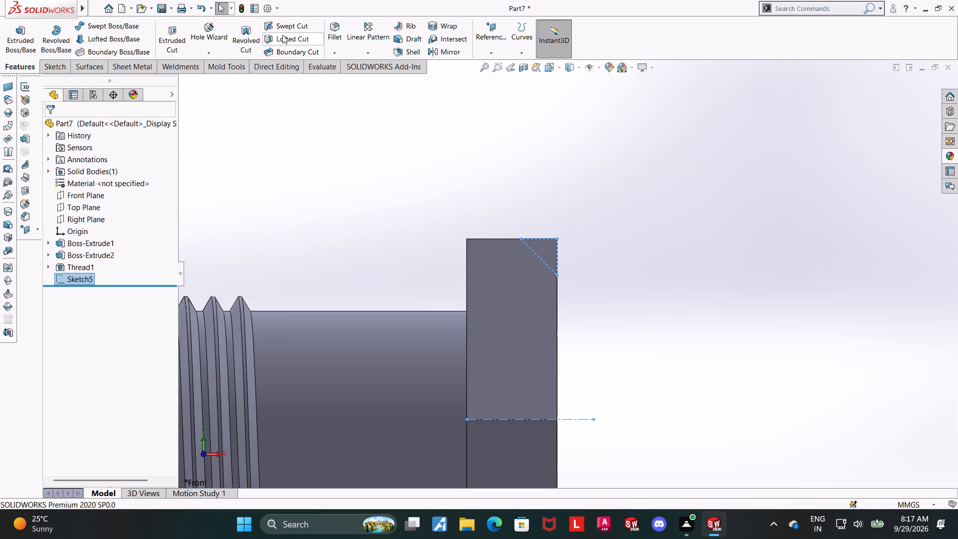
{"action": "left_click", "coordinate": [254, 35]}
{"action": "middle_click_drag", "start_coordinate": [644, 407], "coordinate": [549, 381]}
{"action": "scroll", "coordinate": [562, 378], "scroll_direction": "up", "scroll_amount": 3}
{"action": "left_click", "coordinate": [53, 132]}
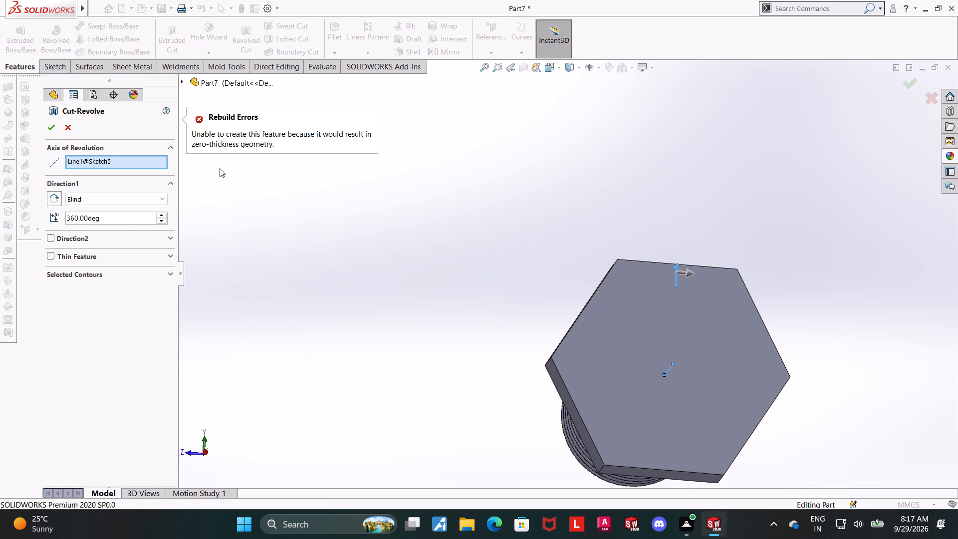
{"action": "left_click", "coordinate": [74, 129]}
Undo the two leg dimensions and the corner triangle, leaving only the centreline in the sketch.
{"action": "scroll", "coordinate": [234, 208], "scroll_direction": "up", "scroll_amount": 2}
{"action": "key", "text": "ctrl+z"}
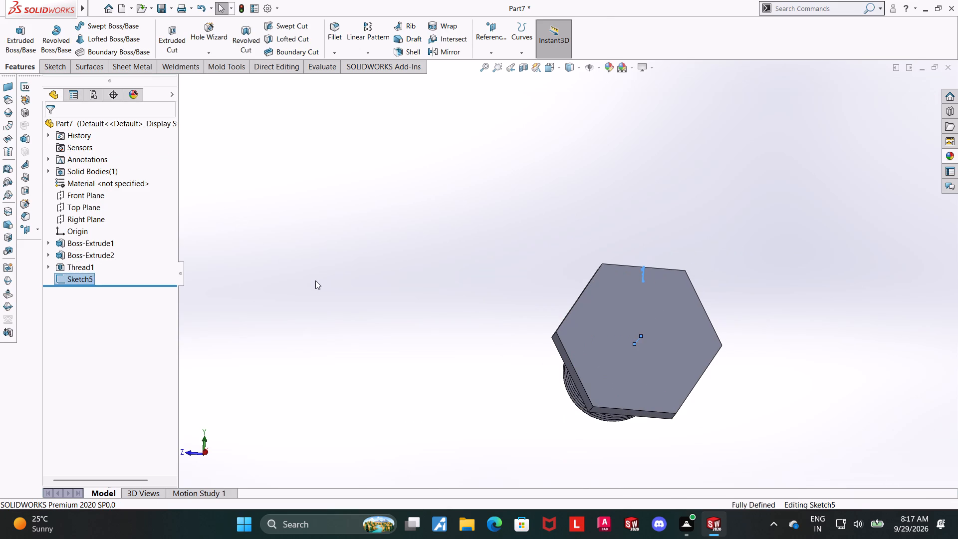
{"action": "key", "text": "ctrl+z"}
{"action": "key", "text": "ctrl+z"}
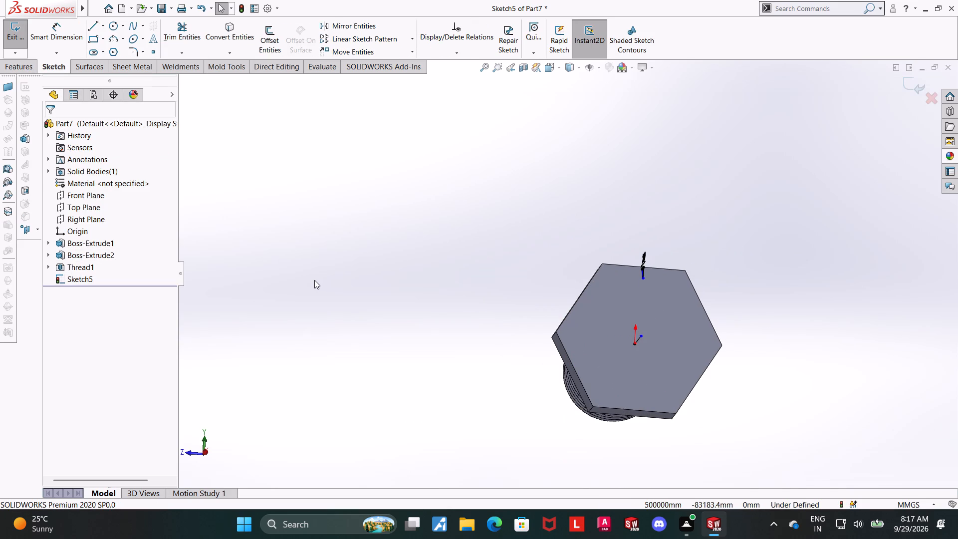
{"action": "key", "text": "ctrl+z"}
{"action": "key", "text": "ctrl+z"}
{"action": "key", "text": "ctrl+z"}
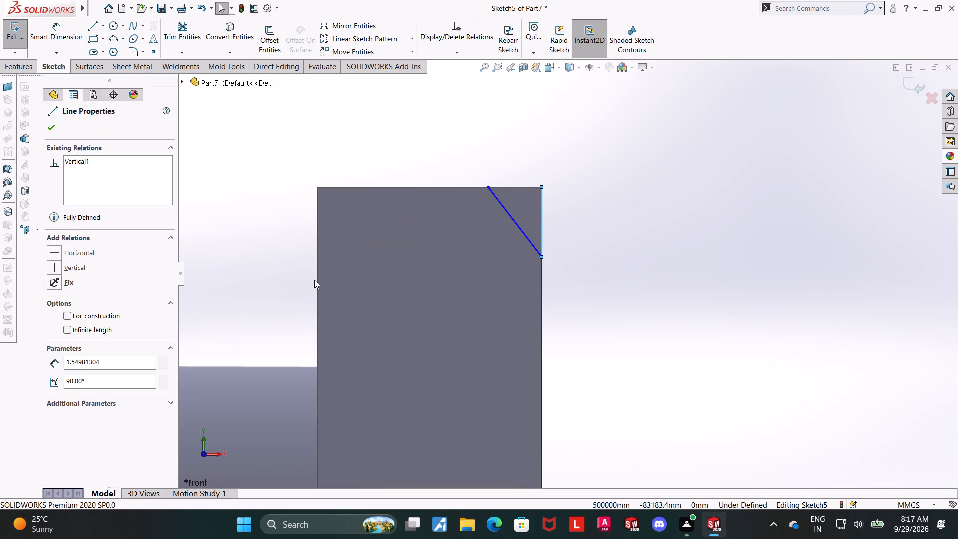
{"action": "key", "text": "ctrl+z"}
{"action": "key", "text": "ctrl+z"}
Try to start a sketch on the Top Plane, closing the open centreline sketch.
{"action": "scroll", "coordinate": [333, 313], "scroll_direction": "up", "scroll_amount": 7, "text": "ctrl"}
{"action": "middle_click_drag", "start_coordinate": [614, 458], "coordinate": [574, 397]}
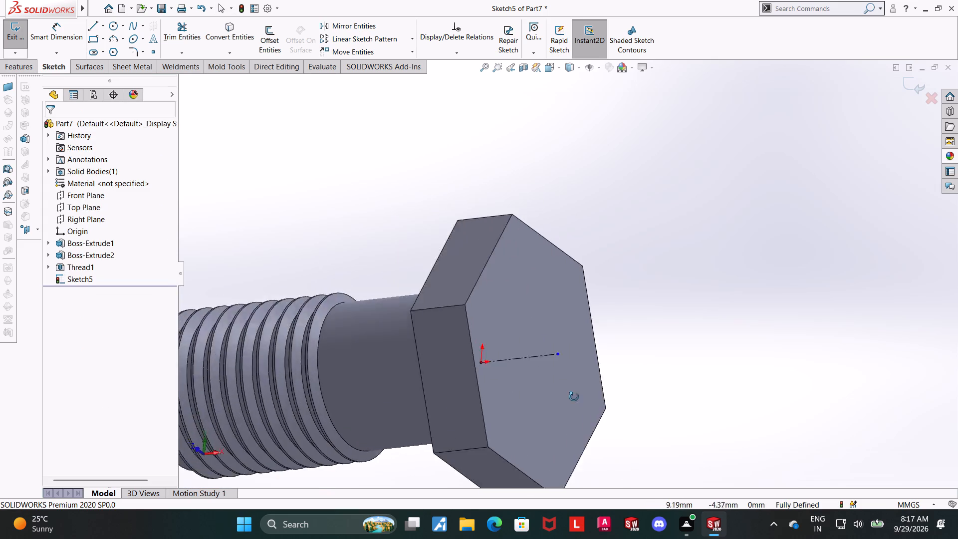
{"action": "middle_click_drag", "start_coordinate": [574, 397], "coordinate": [551, 334]}
{"action": "scroll", "coordinate": [551, 334], "scroll_direction": "up", "scroll_amount": 1}
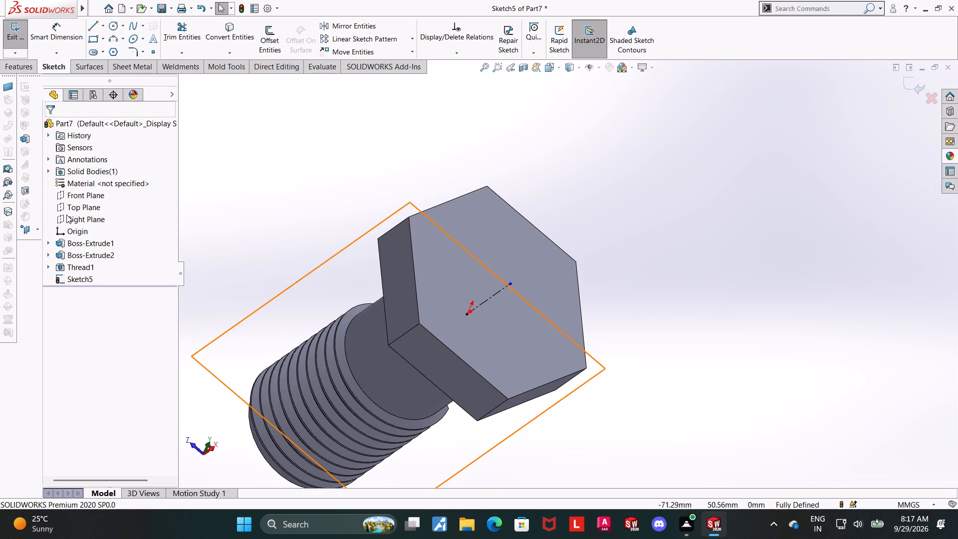
{"action": "left_click", "coordinate": [68, 206]}
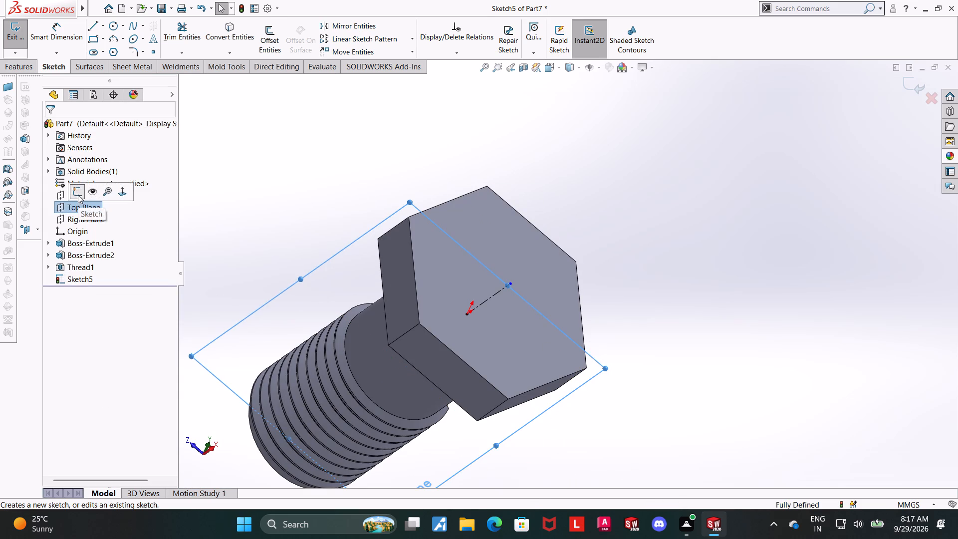
{"action": "left_click", "coordinate": [78, 195]}
Delete the leftover centreline sketch below the thread feature.
{"action": "left_click", "coordinate": [79, 276]}
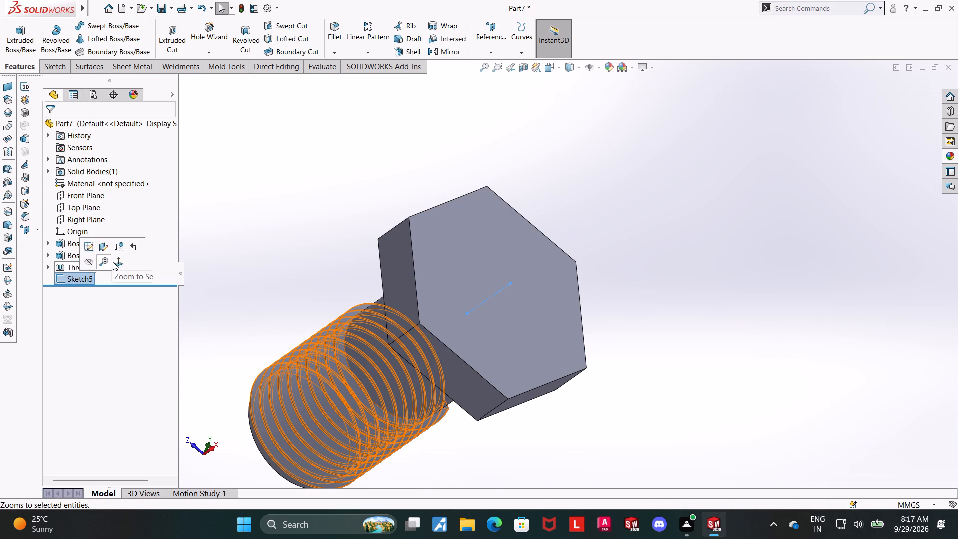
{"action": "left_click", "coordinate": [118, 263]}
{"action": "scroll", "coordinate": [815, 247], "scroll_direction": "up", "scroll_amount": 5}
{"action": "scroll", "coordinate": [720, 261], "scroll_direction": "down", "scroll_amount": 4}
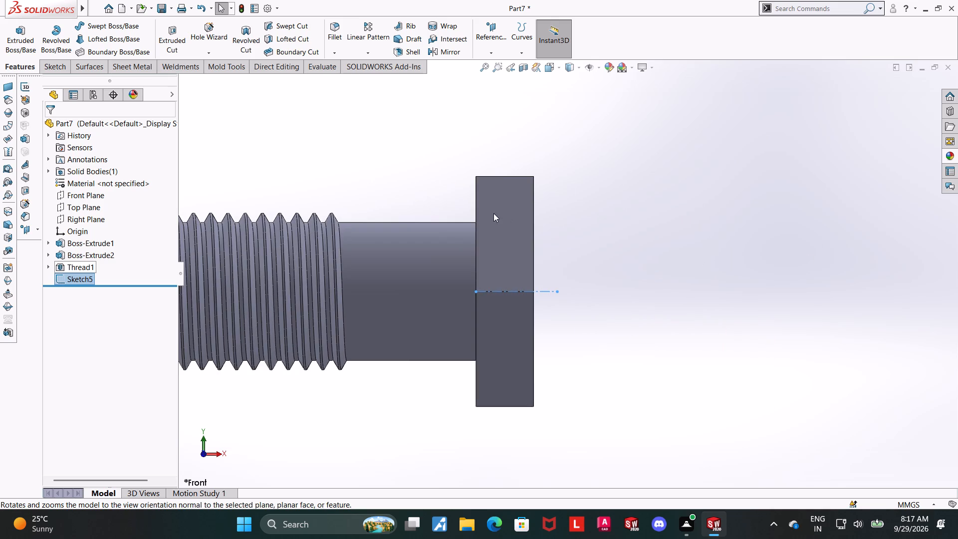
{"action": "middle_click_drag", "start_coordinate": [610, 293], "coordinate": [593, 376]}
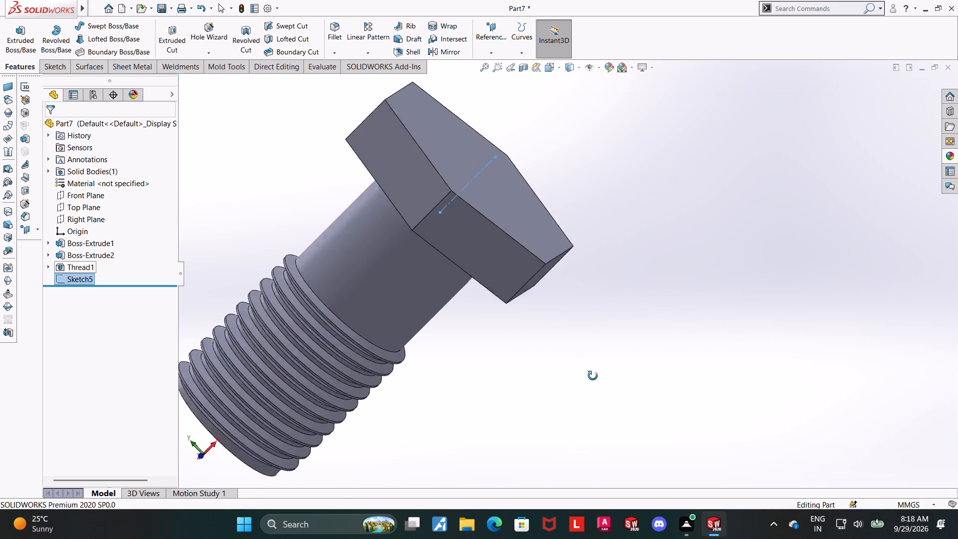
{"action": "middle_click_drag", "start_coordinate": [593, 376], "coordinate": [511, 253]}
{"action": "scroll", "coordinate": [494, 247], "scroll_direction": "up", "scroll_amount": 4}
{"action": "right_click", "coordinate": [74, 275]}
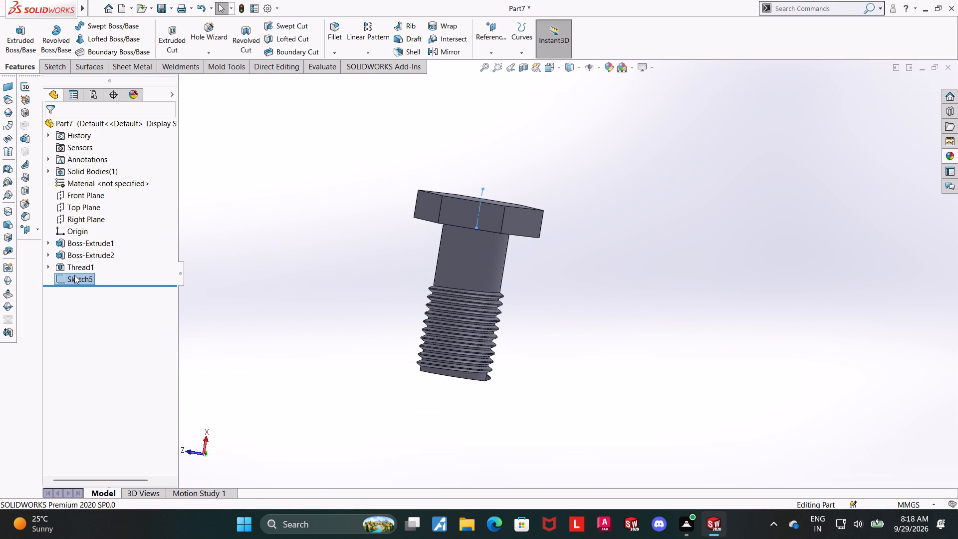
{"action": "left_click", "coordinate": [68, 279]}
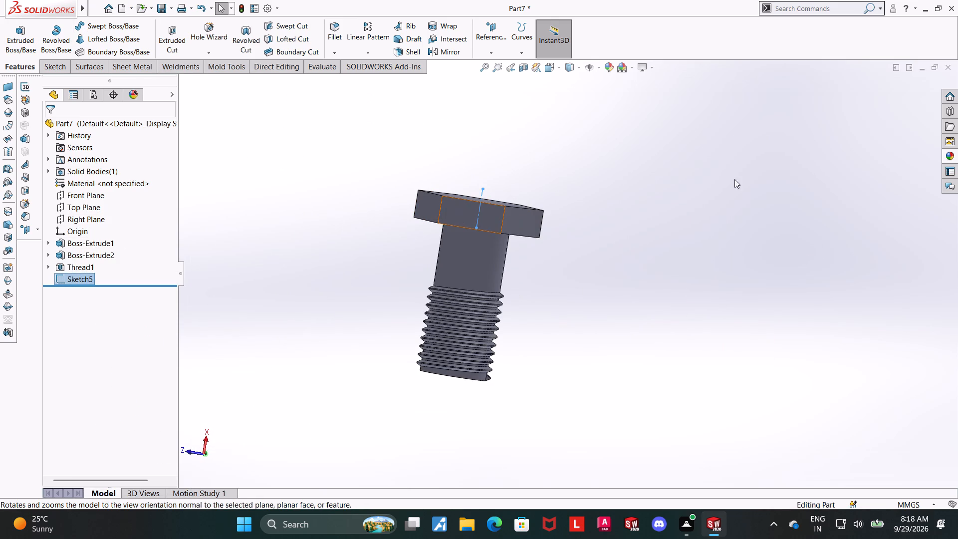
{"action": "right_click", "coordinate": [86, 278]}
{"action": "left_click", "coordinate": [112, 344]}
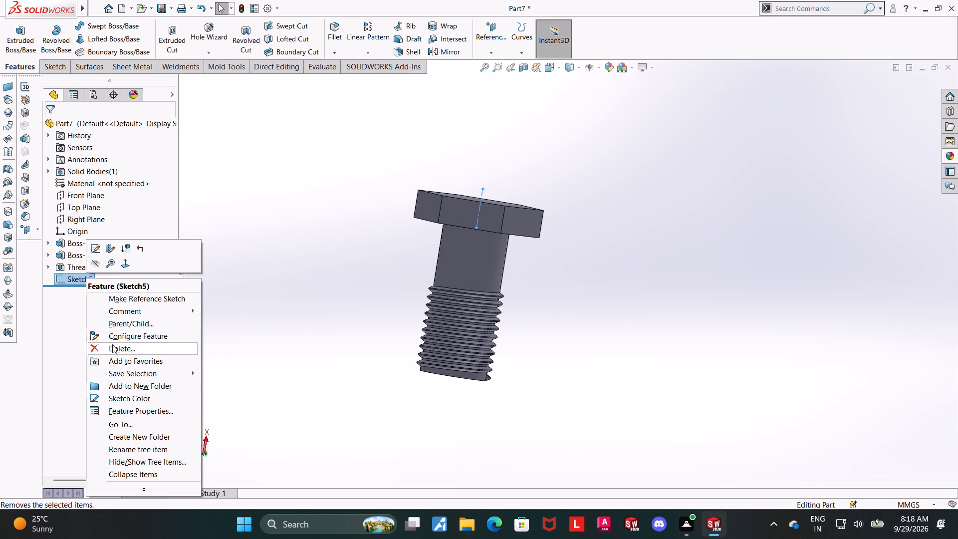
{"action": "left_click", "coordinate": [556, 196]}
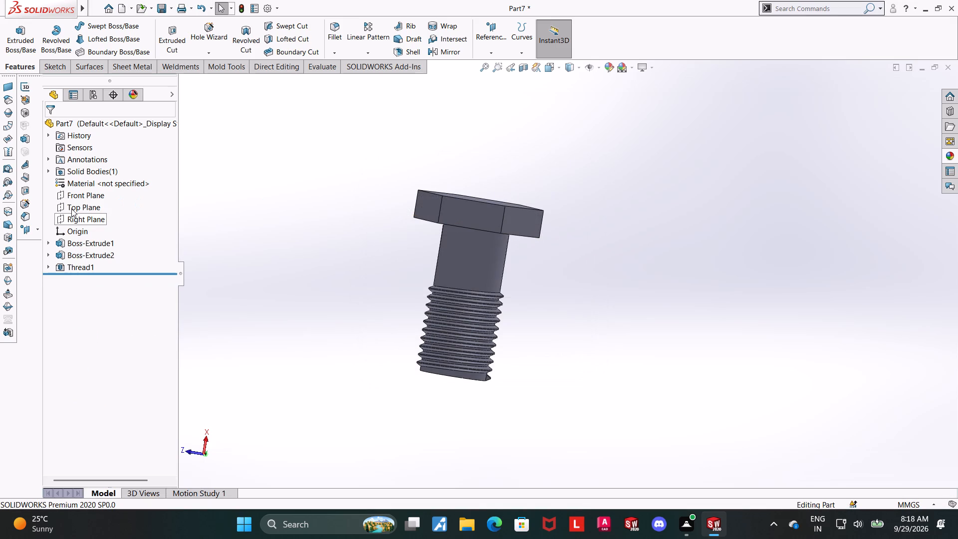
Start a sketch on the Top Plane and draw a horizontal centreline about 8.7 mm long from the origin past the head.
{"action": "left_click", "coordinate": [71, 209]}
{"action": "left_click", "coordinate": [125, 199]}
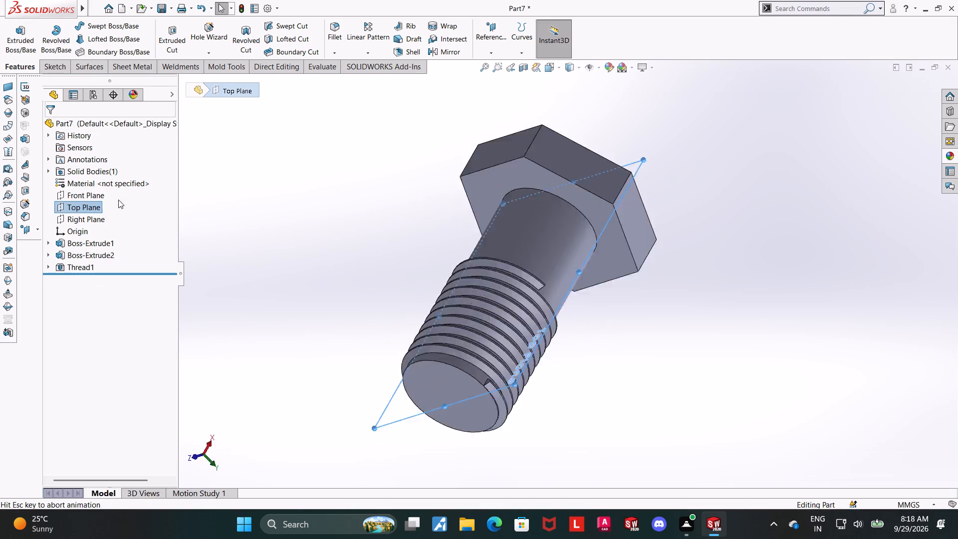
{"action": "left_click", "coordinate": [84, 207]}
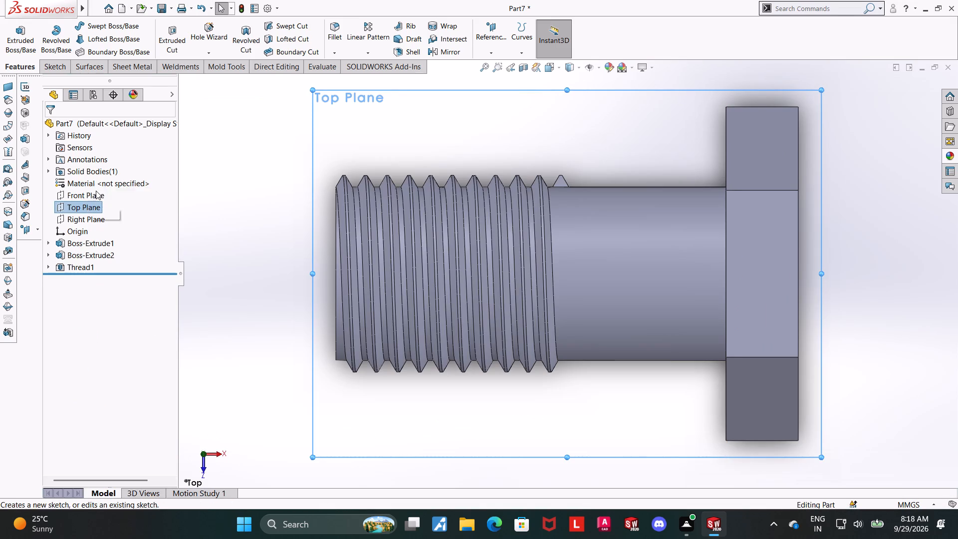
{"action": "left_click", "coordinate": [96, 191]}
{"action": "left_click", "coordinate": [86, 208]}
{"action": "left_click", "coordinate": [91, 192]}
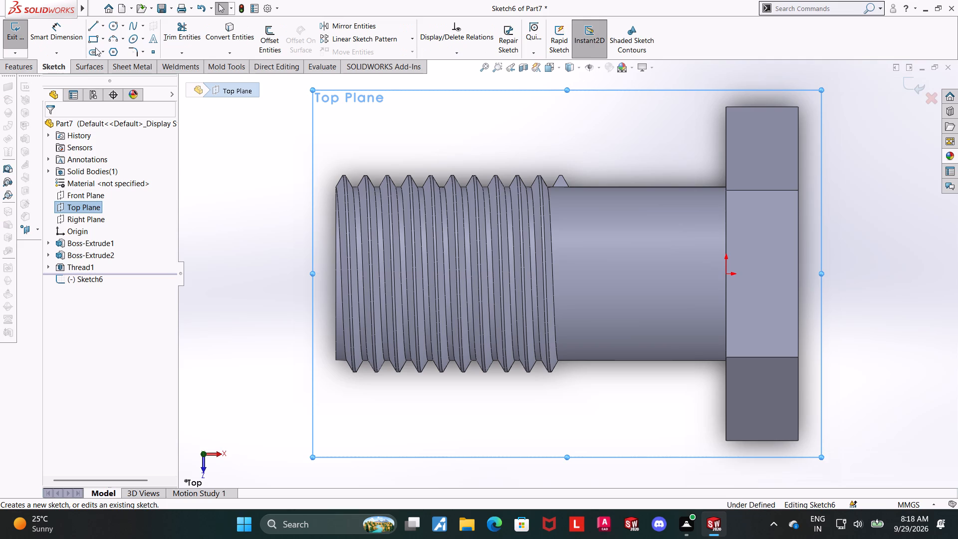
{"action": "left_click", "coordinate": [102, 27]}
{"action": "left_click", "coordinate": [104, 52]}
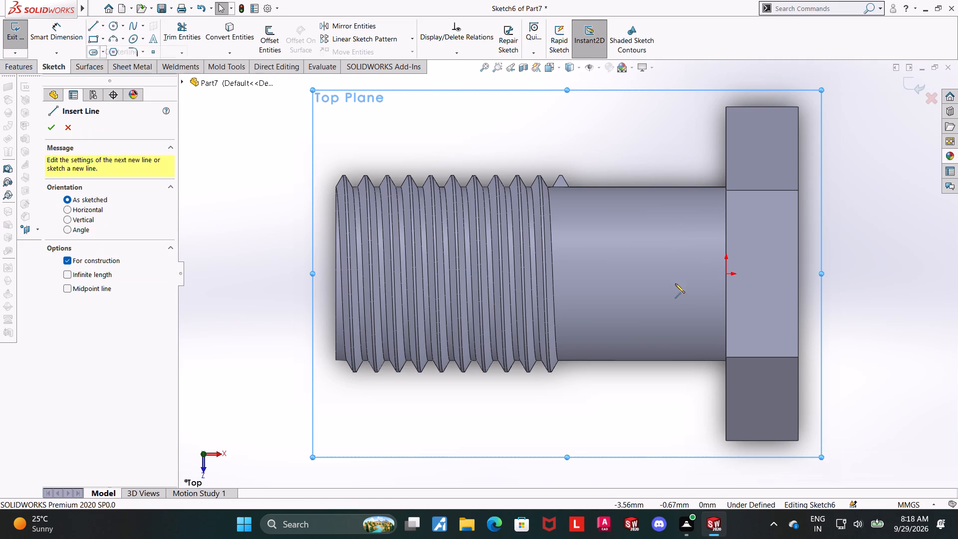
{"action": "left_click", "coordinate": [726, 273]}
{"action": "left_click", "coordinate": [851, 276]}
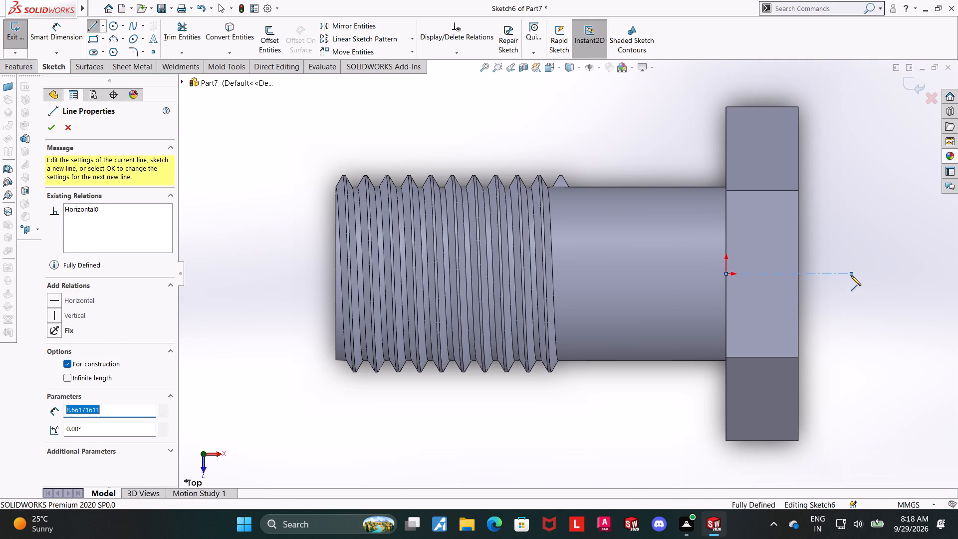
{"action": "scroll", "coordinate": [851, 278], "scroll_direction": "up", "scroll_amount": 7}
{"action": "scroll", "coordinate": [634, 269], "scroll_direction": "down", "scroll_amount": 9}
{"action": "key", "text": "Escape"}
{"action": "key", "text": "Escape"}
{"action": "scroll", "coordinate": [674, 226], "scroll_direction": "up", "scroll_amount": 7}
{"action": "scroll", "coordinate": [654, 229], "scroll_direction": "down", "scroll_amount": 4}
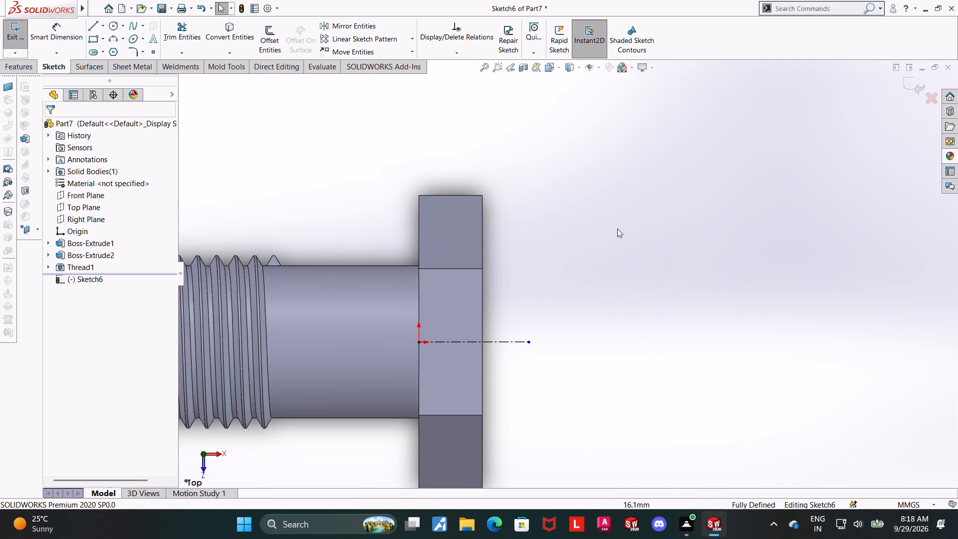
Sketch a closed right triangle at the head's upper outer corner, about 2.5 mm along the top edge and 2.25 mm down the end face.
{"action": "left_click", "coordinate": [90, 22]}
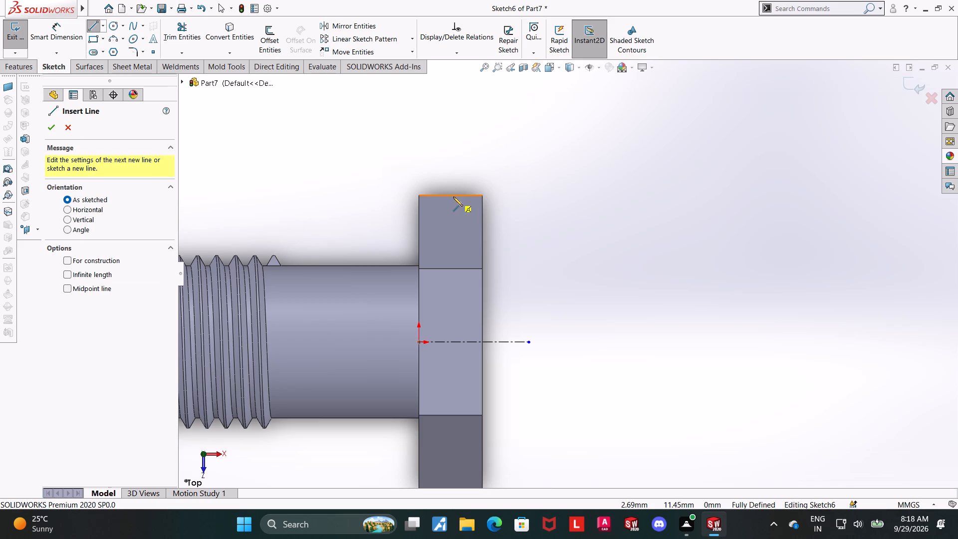
{"action": "left_click", "coordinate": [453, 197]}
{"action": "scroll", "coordinate": [480, 223], "scroll_direction": "down", "scroll_amount": 4}
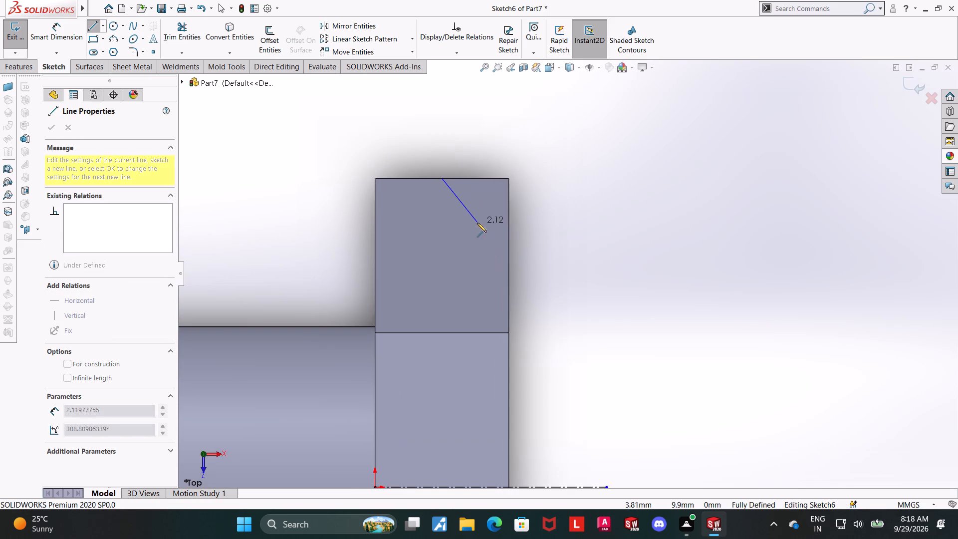
{"action": "left_click", "coordinate": [508, 239]}
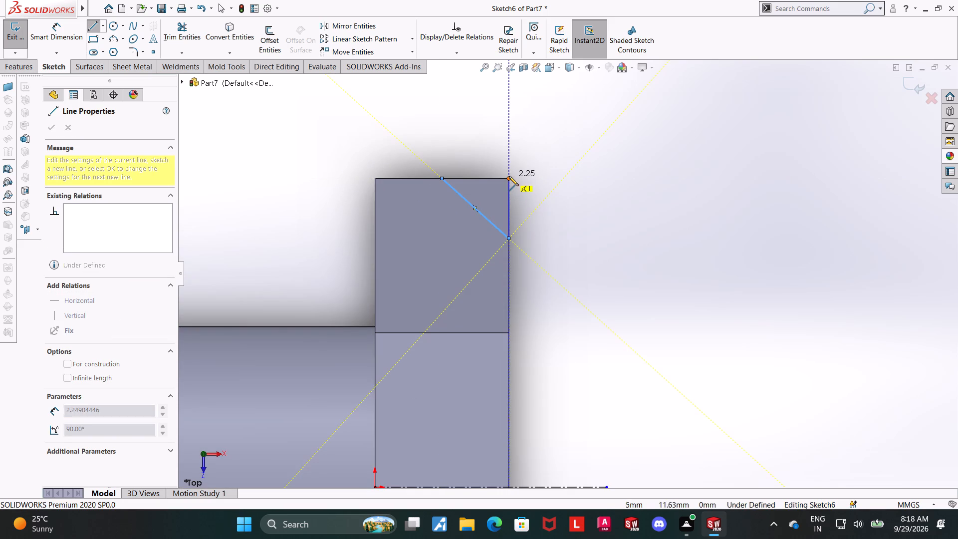
{"action": "left_click", "coordinate": [509, 176]}
{"action": "left_click", "coordinate": [442, 176]}
{"action": "key", "text": "Escape"}
{"action": "key", "text": "Escape"}
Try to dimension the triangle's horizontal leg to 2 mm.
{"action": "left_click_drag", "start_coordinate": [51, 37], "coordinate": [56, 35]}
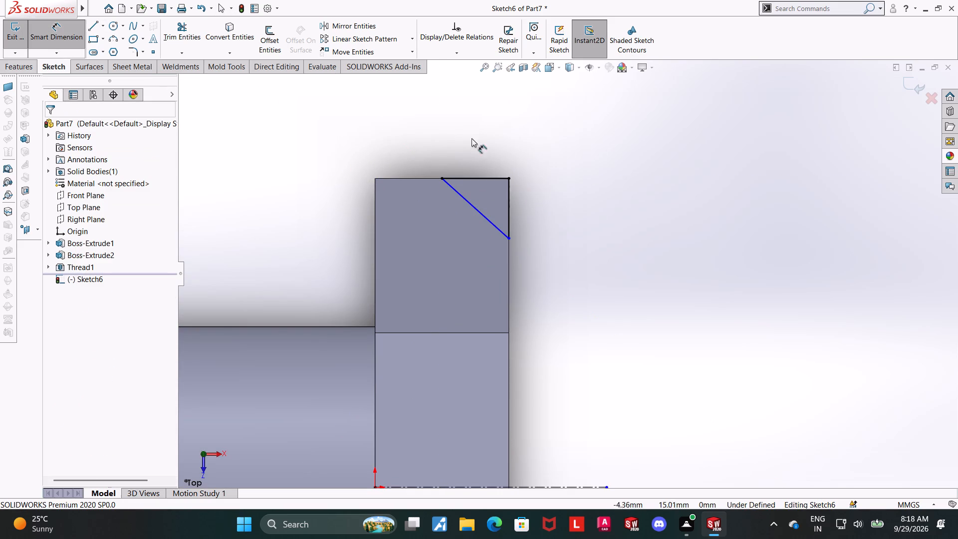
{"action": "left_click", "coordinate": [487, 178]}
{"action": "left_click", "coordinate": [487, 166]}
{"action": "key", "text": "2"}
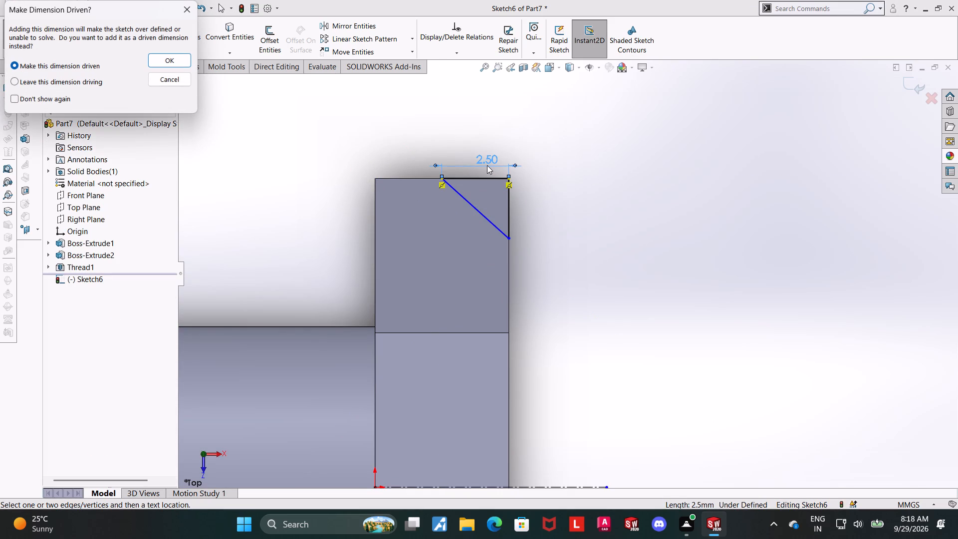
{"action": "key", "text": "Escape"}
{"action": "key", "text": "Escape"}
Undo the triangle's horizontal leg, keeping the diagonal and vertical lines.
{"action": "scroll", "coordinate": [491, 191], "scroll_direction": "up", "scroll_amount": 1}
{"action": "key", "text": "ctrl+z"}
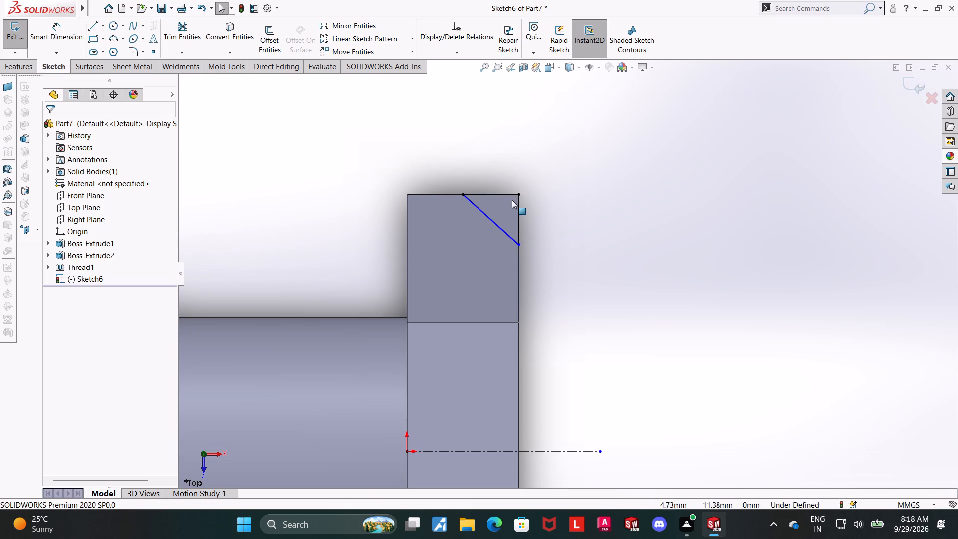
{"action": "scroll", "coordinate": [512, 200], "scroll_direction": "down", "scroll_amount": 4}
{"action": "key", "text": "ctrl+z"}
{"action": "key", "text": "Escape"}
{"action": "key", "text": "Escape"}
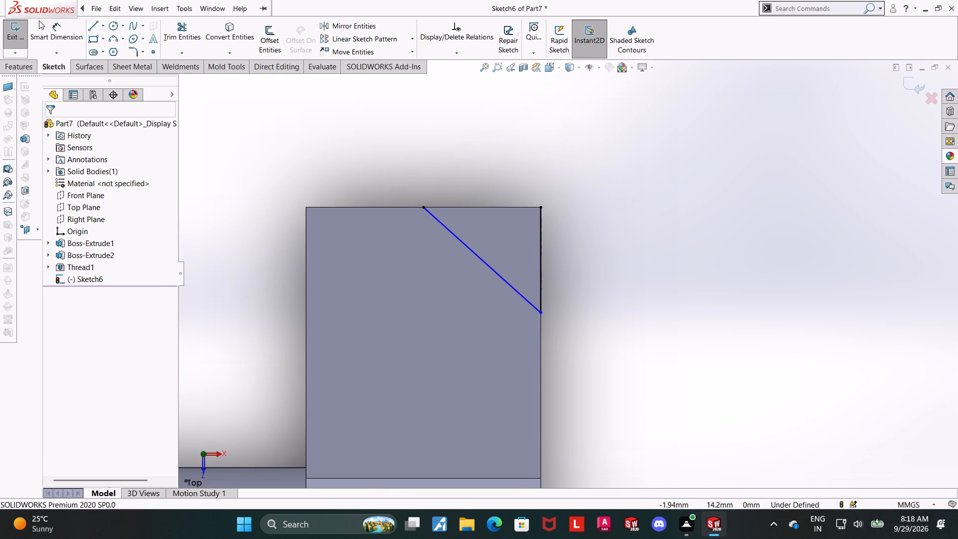
Dimension the triangle's vertical leg to 2 mm.
{"action": "left_click", "coordinate": [41, 23]}
{"action": "left_click", "coordinate": [539, 256]}
{"action": "left_click", "coordinate": [555, 257]}
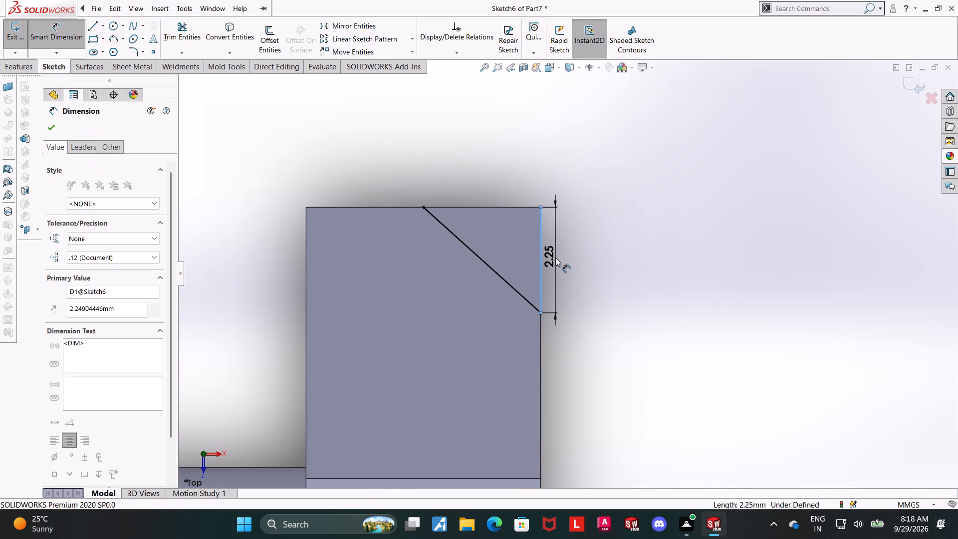
{"action": "key", "text": "2"}
{"action": "key", "text": "Return"}
{"action": "key", "text": "Escape"}
{"action": "key", "text": "Escape"}
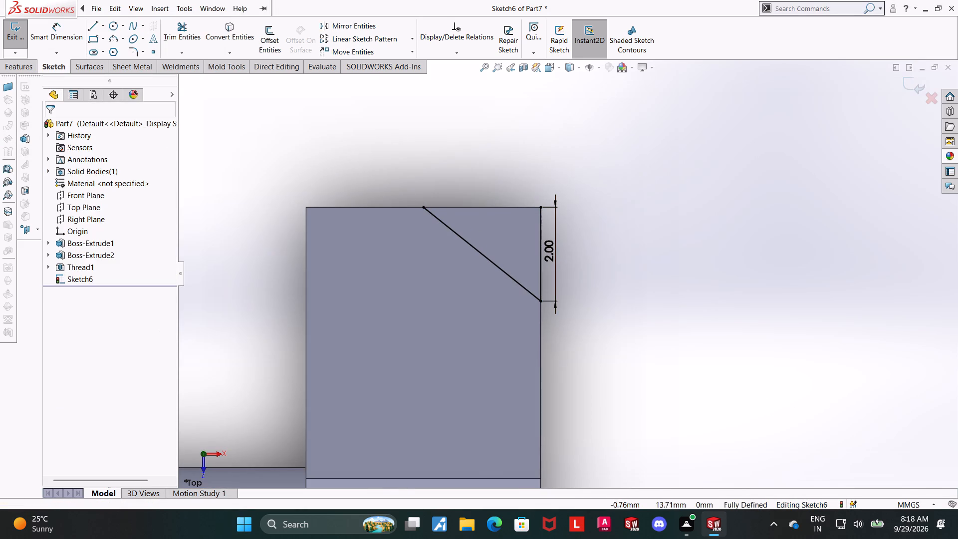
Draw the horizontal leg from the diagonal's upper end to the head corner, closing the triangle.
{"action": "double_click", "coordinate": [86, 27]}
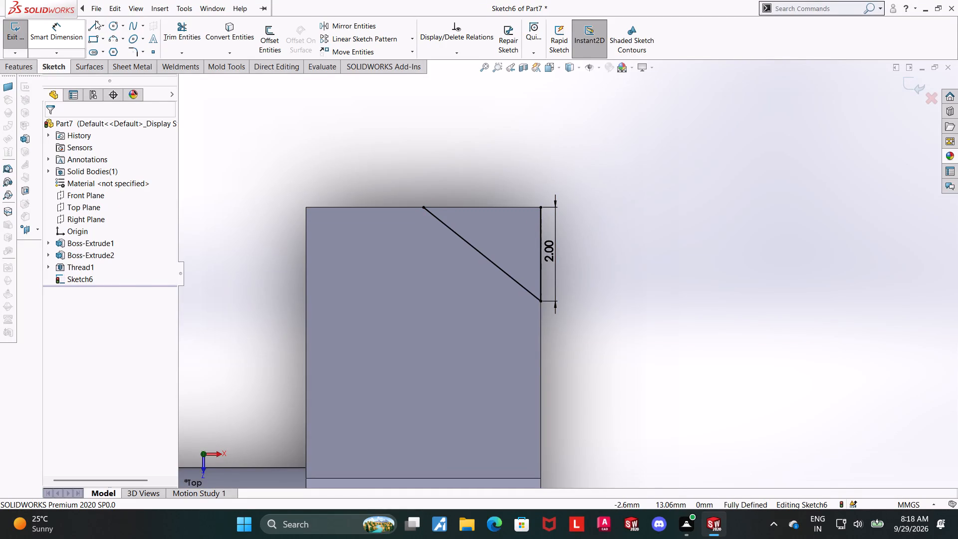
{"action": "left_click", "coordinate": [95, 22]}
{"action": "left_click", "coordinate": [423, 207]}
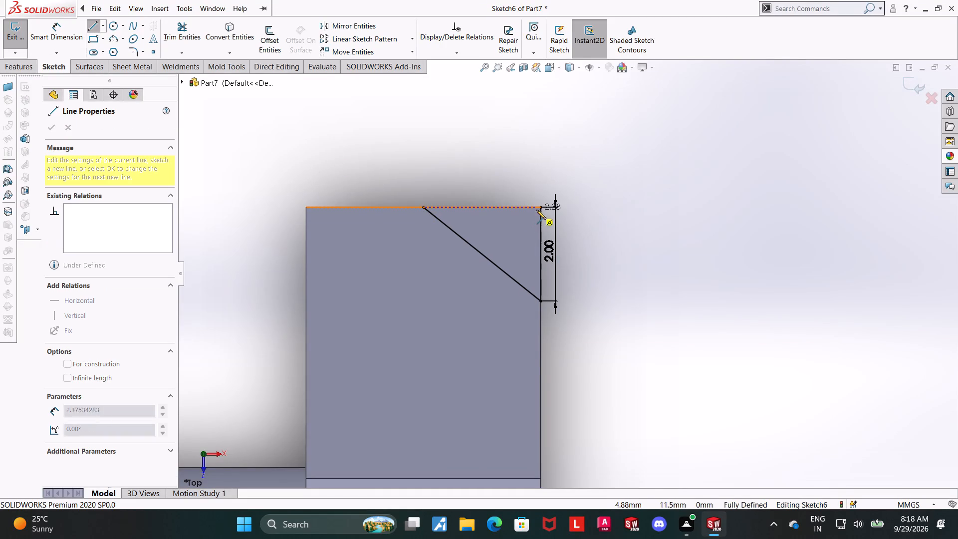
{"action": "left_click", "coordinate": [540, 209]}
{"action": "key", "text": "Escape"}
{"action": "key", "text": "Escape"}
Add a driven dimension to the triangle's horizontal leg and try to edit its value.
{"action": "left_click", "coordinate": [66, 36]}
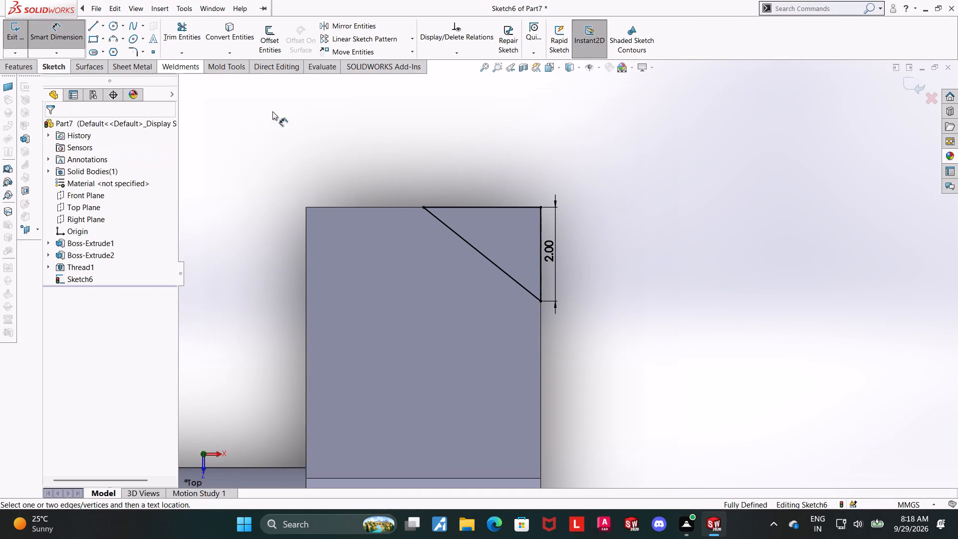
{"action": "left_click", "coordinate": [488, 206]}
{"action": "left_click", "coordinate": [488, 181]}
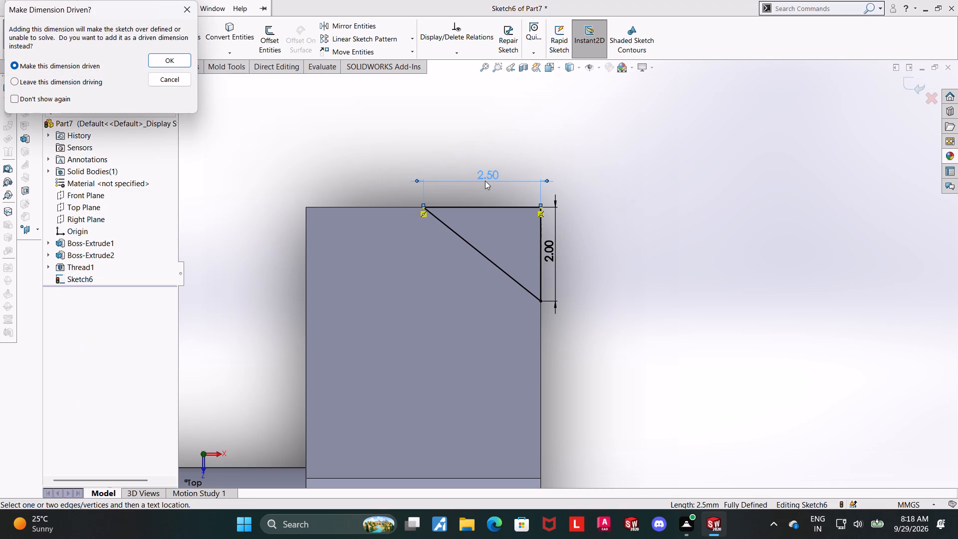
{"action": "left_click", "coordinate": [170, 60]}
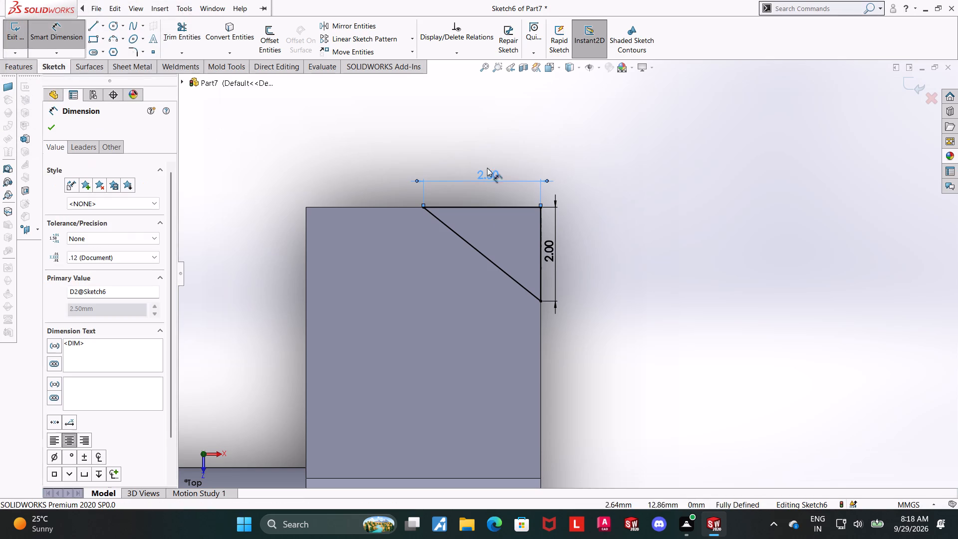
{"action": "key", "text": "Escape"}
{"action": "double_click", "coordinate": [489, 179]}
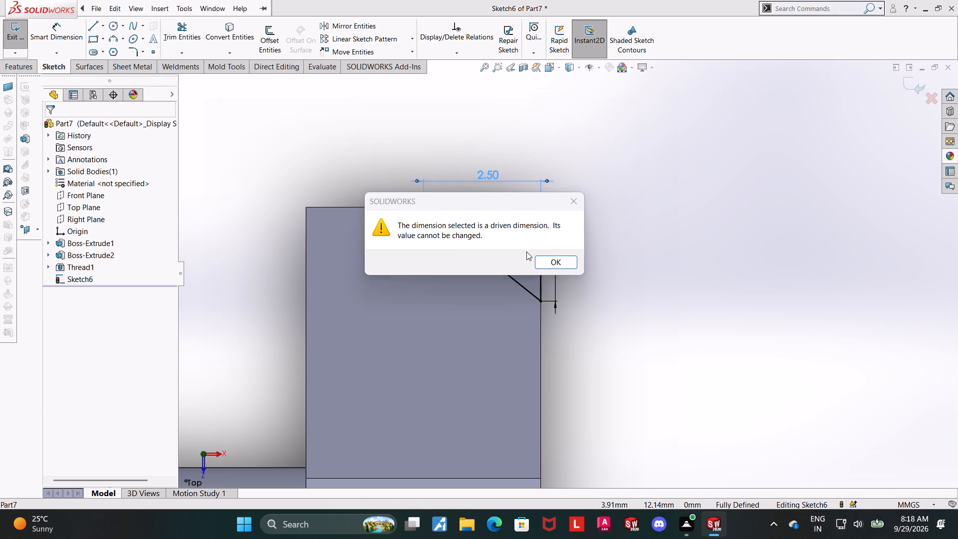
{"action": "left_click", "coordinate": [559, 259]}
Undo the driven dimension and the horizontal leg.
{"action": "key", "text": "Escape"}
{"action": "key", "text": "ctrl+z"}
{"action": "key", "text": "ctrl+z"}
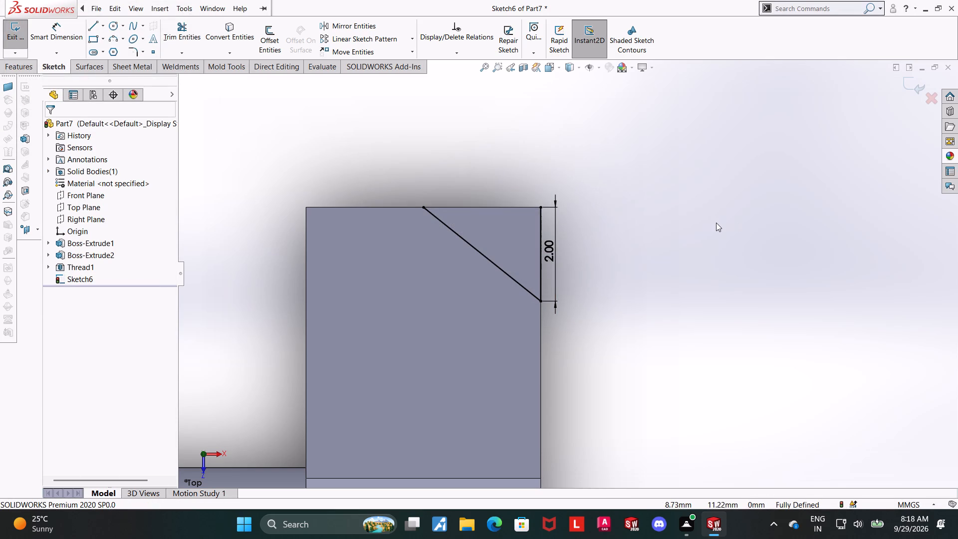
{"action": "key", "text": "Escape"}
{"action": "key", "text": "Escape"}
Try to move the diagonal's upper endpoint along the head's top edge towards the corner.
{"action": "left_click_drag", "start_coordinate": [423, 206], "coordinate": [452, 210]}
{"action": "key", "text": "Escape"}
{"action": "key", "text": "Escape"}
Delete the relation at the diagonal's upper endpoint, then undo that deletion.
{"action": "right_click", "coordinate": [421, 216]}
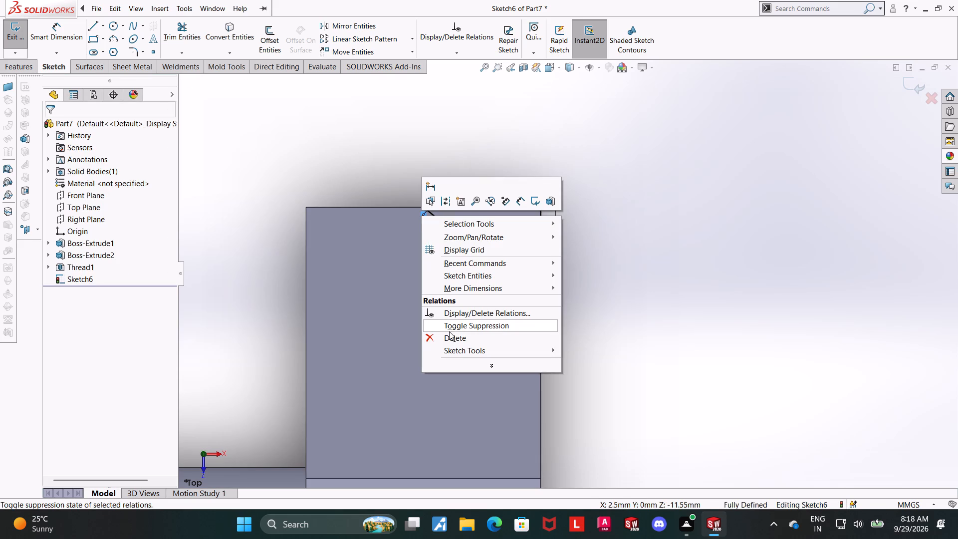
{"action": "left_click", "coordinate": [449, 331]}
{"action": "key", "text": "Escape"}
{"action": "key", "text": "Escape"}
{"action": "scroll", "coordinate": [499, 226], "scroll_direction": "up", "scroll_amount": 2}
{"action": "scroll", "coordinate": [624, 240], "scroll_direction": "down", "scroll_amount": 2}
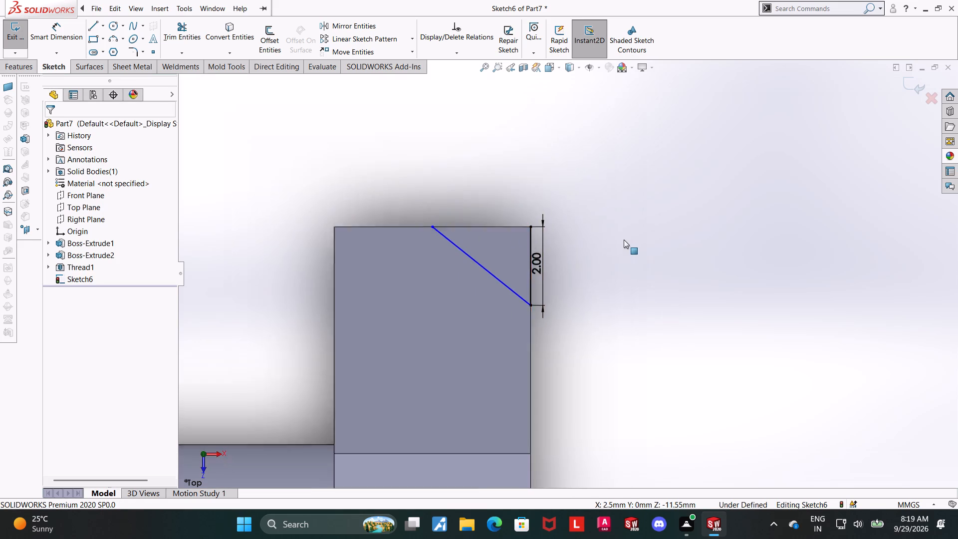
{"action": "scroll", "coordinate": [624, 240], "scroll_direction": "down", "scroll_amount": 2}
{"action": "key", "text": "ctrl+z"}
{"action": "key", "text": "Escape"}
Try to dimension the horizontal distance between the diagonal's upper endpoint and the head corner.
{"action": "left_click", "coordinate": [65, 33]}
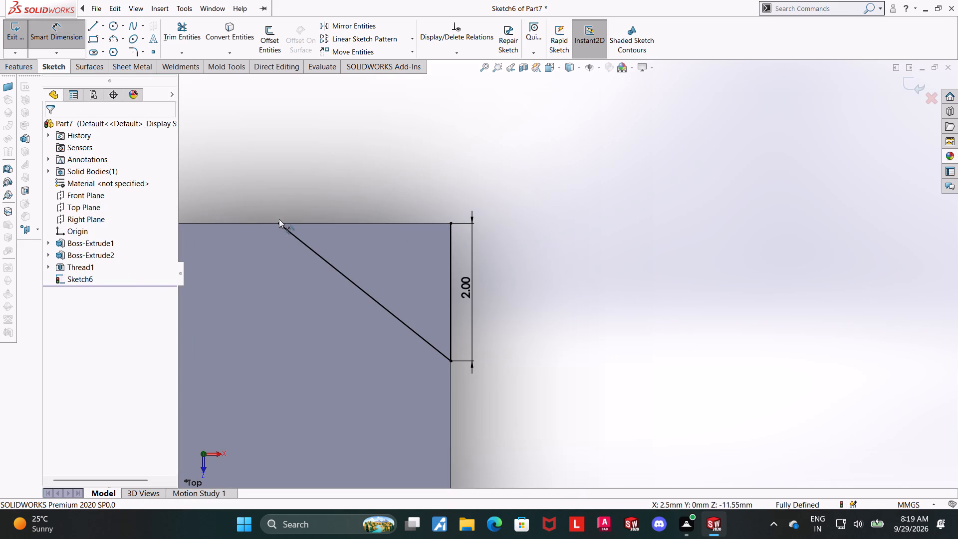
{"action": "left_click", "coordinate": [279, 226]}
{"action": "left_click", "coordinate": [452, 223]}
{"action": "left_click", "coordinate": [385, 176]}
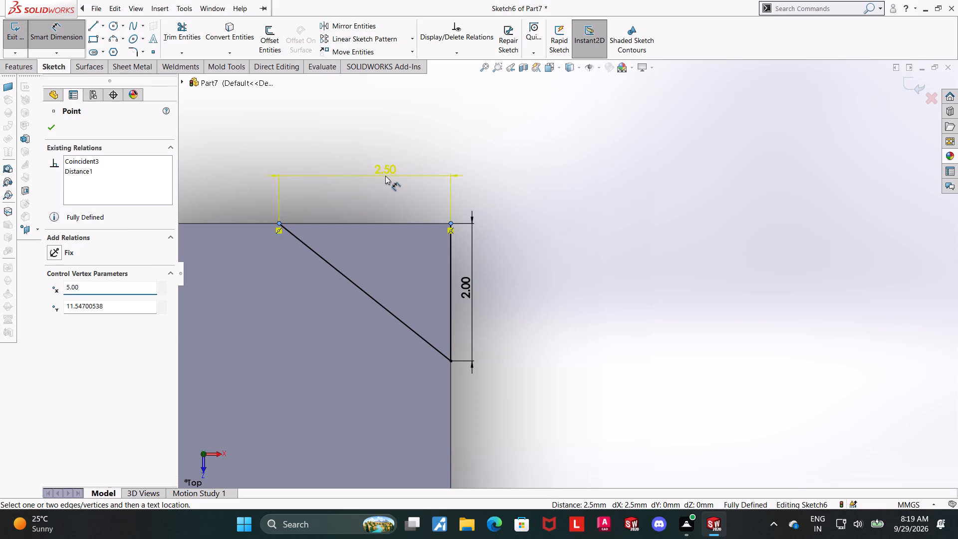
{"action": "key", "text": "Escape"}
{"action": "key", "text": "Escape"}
Close the triangle with a horizontal line from the diagonal's upper endpoint to the head corner.
{"action": "left_click", "coordinate": [89, 23]}
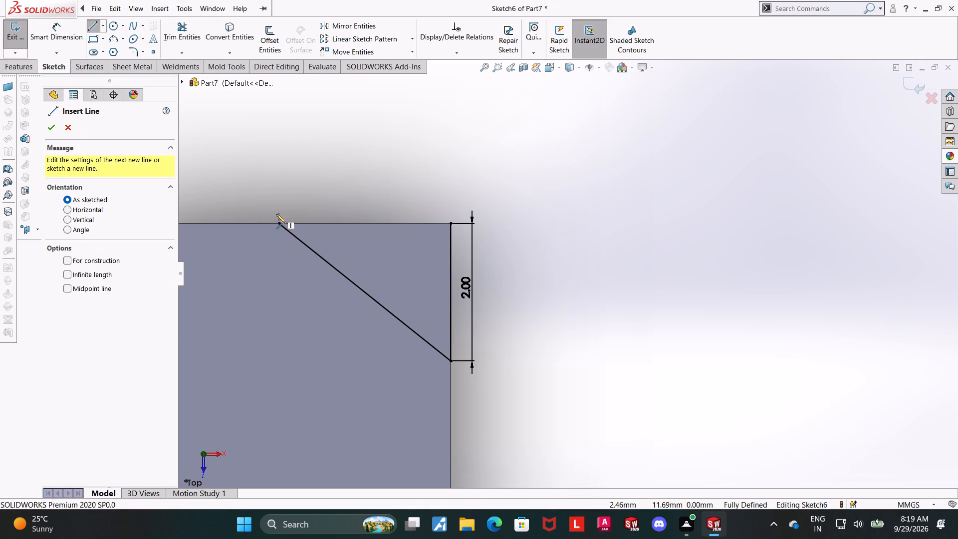
{"action": "left_click", "coordinate": [279, 225]}
{"action": "left_click", "coordinate": [453, 224]}
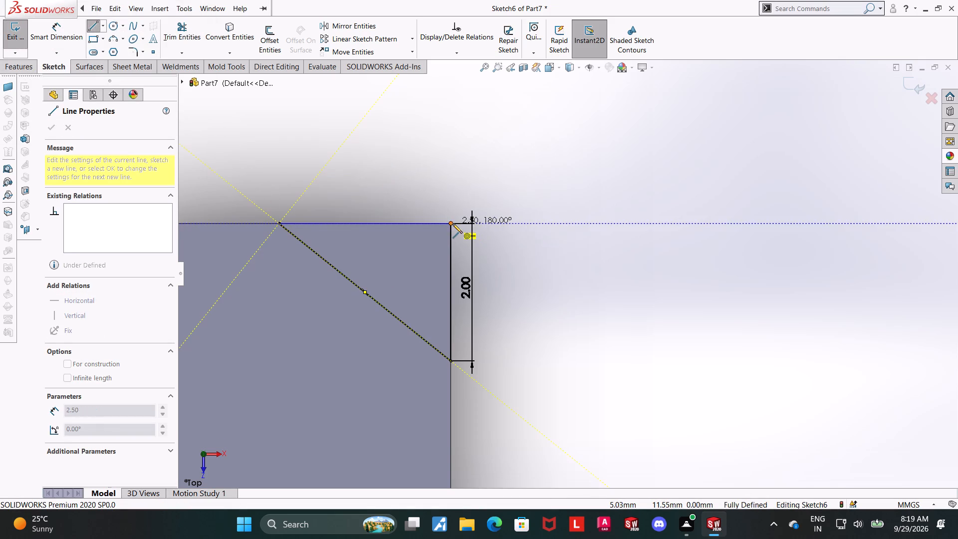
{"action": "key", "text": "Escape"}
{"action": "scroll", "coordinate": [483, 241], "scroll_direction": "up", "scroll_amount": 6}
{"action": "key", "text": "Escape"}
{"action": "key", "text": "Escape"}
{"action": "scroll", "coordinate": [577, 316], "scroll_direction": "up", "scroll_amount": 6}
{"action": "scroll", "coordinate": [566, 337], "scroll_direction": "down", "scroll_amount": 3}
{"action": "scroll", "coordinate": [571, 334], "scroll_direction": "up", "scroll_amount": 5}
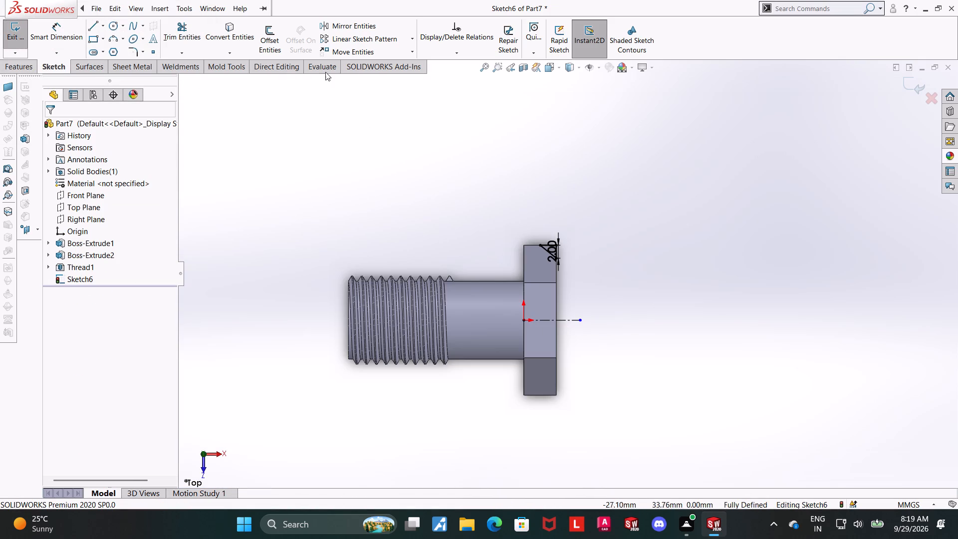
{"action": "key", "text": "Escape"}
{"action": "key", "text": "Escape"}
Exit the sketch and revolve-cut the triangle 360° about the bolt's centerline to trim the head.
{"action": "left_click", "coordinate": [0, 39]}
{"action": "left_click", "coordinate": [8, 37]}
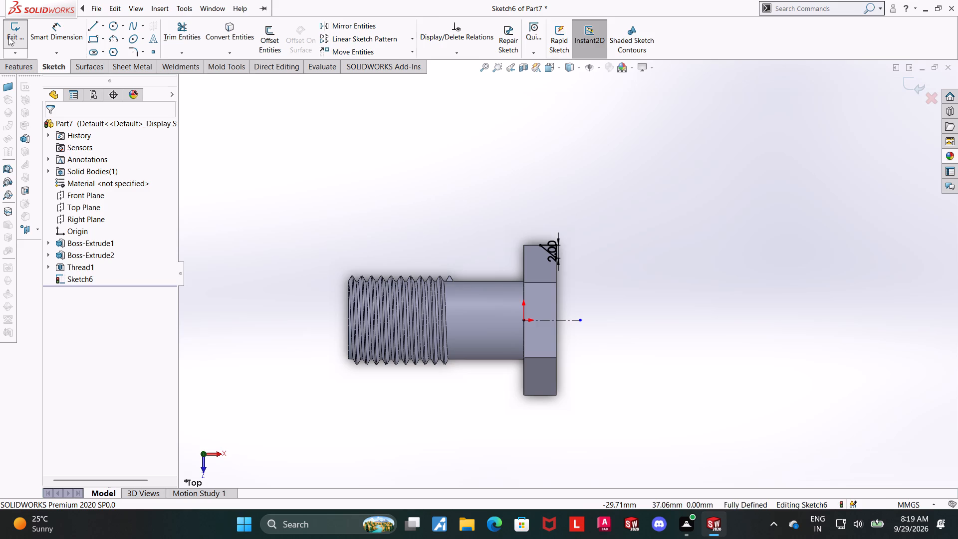
{"action": "left_click", "coordinate": [246, 36]}
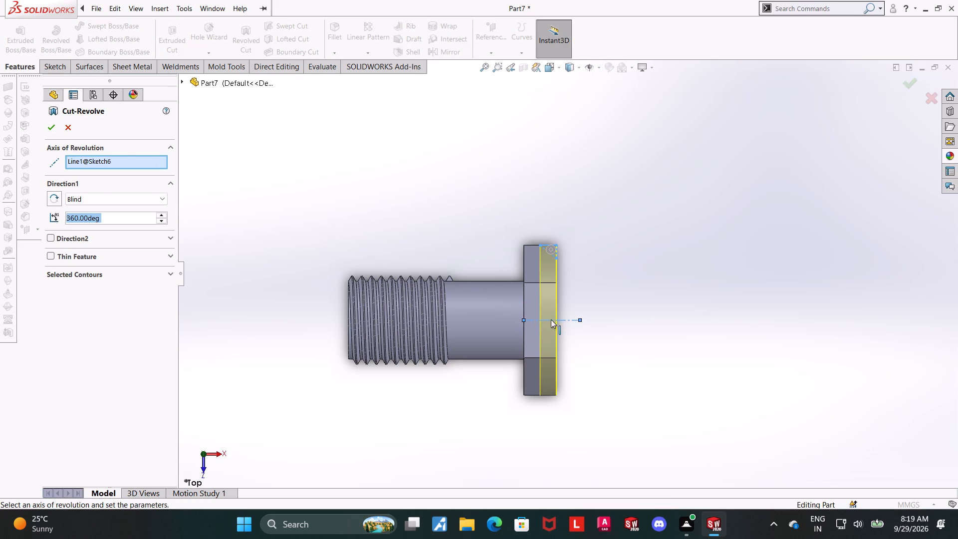
{"action": "left_click", "coordinate": [54, 126]}
Inspect the trimmed hex head, shank and thread of the bolt from several angles.
{"action": "middle_click_drag", "start_coordinate": [800, 411], "coordinate": [679, 333]}
{"action": "scroll", "coordinate": [681, 331], "scroll_direction": "up", "scroll_amount": 2}
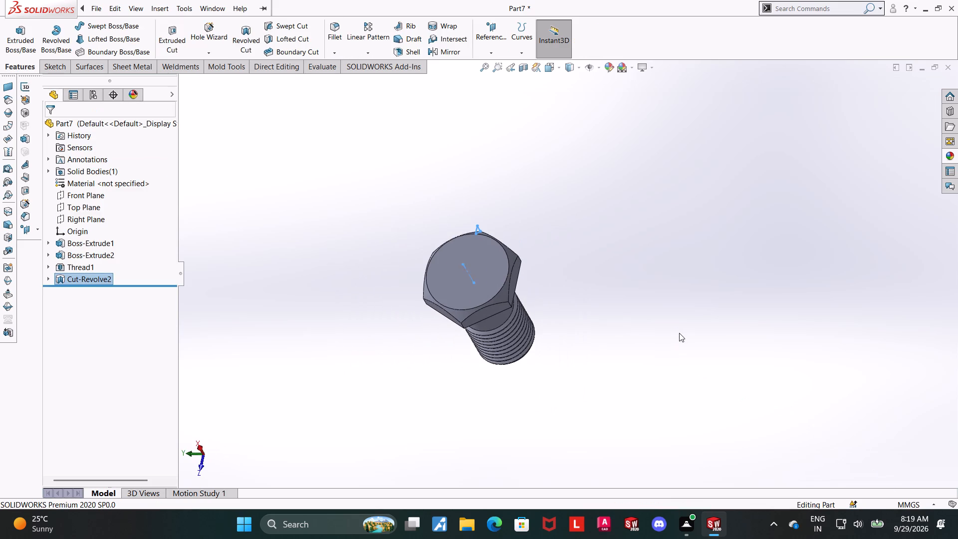
{"action": "left_click", "coordinate": [669, 337]}
{"action": "scroll", "coordinate": [539, 307], "scroll_direction": "down", "scroll_amount": 3}
{"action": "scroll", "coordinate": [539, 309], "scroll_direction": "up", "scroll_amount": 2}
{"action": "middle_click_drag", "start_coordinate": [637, 317], "coordinate": [638, 100]}
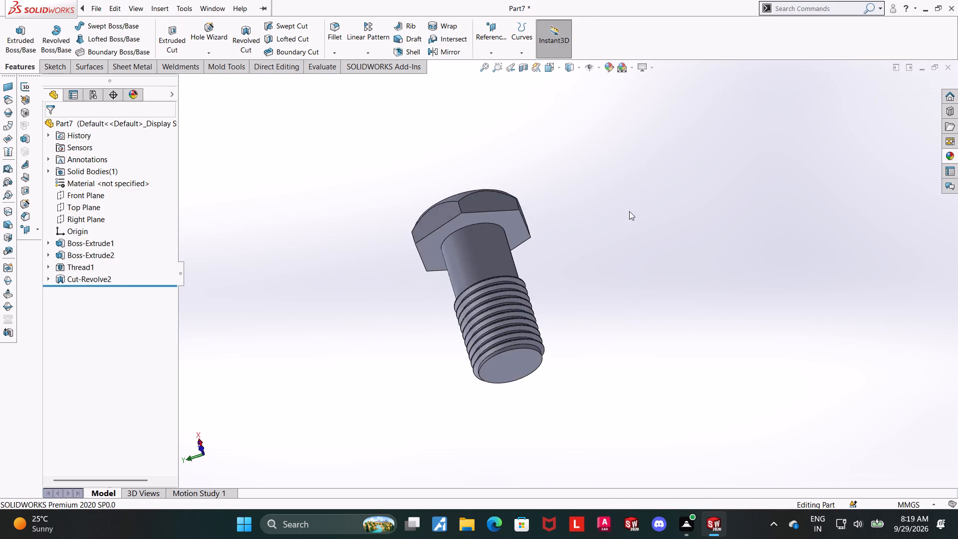
{"action": "scroll", "coordinate": [627, 252], "scroll_direction": "up", "scroll_amount": 3}
{"action": "middle_click_drag", "start_coordinate": [578, 239], "coordinate": [581, 296]}
{"action": "scroll", "coordinate": [578, 239], "scroll_direction": "up", "scroll_amount": 1}
{"action": "scroll", "coordinate": [576, 286], "scroll_direction": "down", "scroll_amount": 3}
{"action": "middle_click_drag", "start_coordinate": [568, 274], "coordinate": [578, 301]}
{"action": "scroll", "coordinate": [490, 258], "scroll_direction": "down", "scroll_amount": 5}
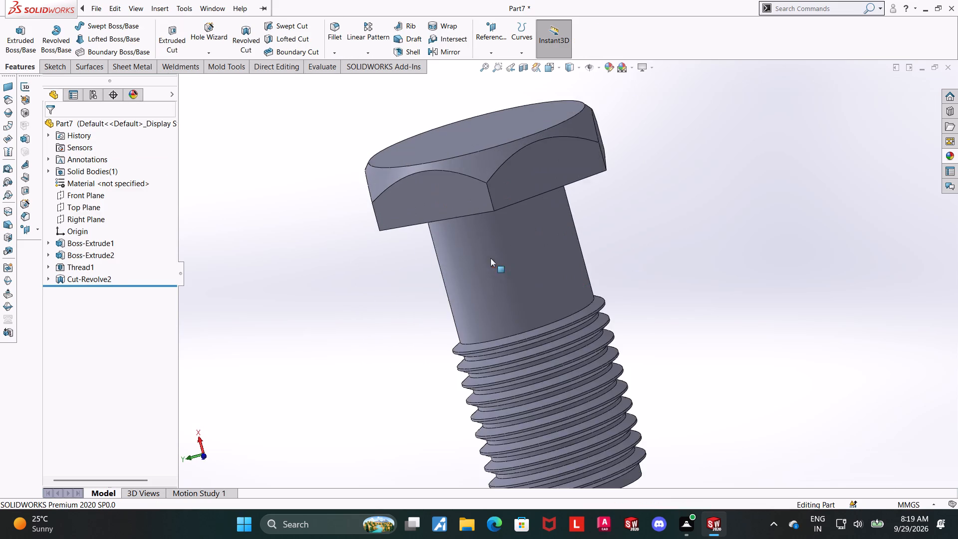
{"action": "middle_click_drag", "start_coordinate": [624, 253], "coordinate": [651, 253]}
{"action": "scroll", "coordinate": [651, 253], "scroll_direction": "up", "scroll_amount": 4}
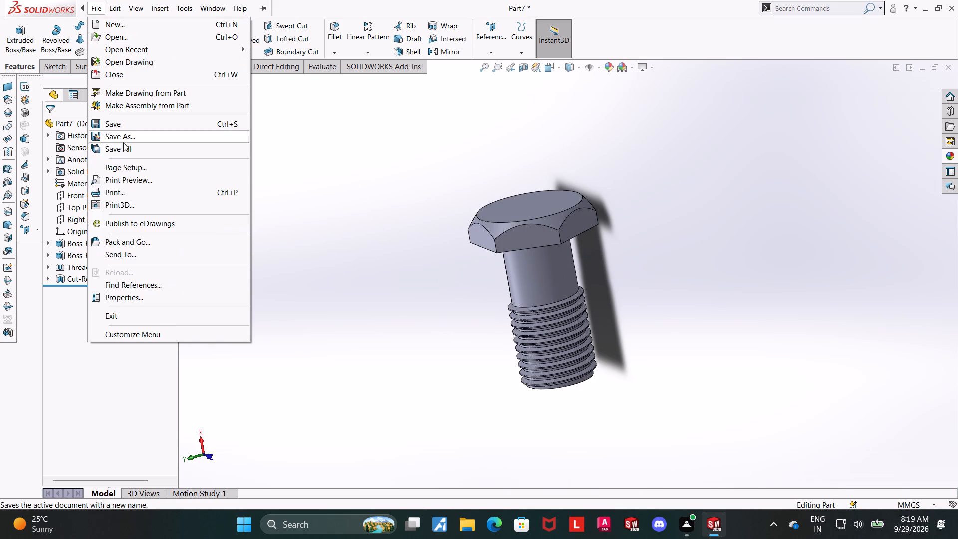
Save the bolt part in Downloads under the name m12 bolt.
{"action": "left_click", "coordinate": [125, 132]}
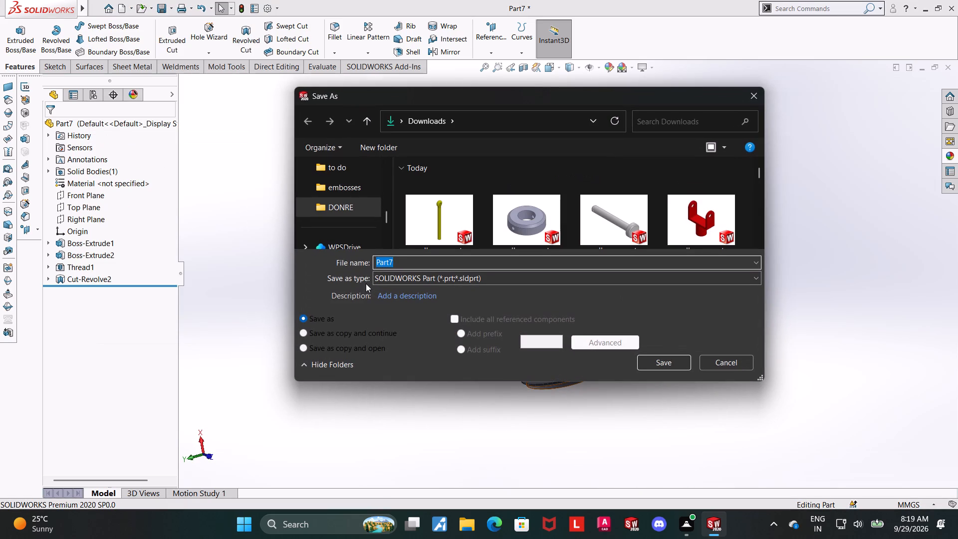
{"action": "key", "text": "m"}
{"action": "type", "text": "12 bolt"}
{"action": "key", "text": "space"}
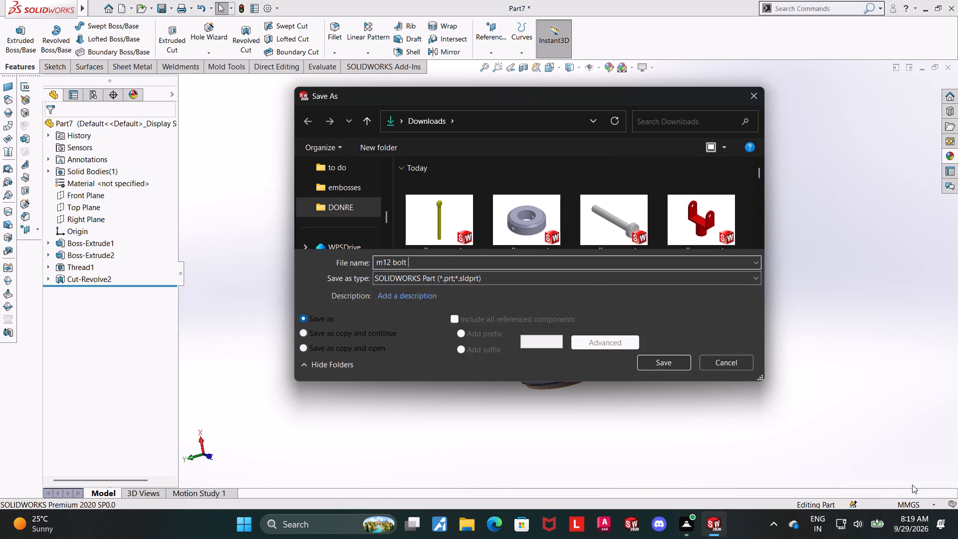
{"action": "left_click", "coordinate": [651, 364]}
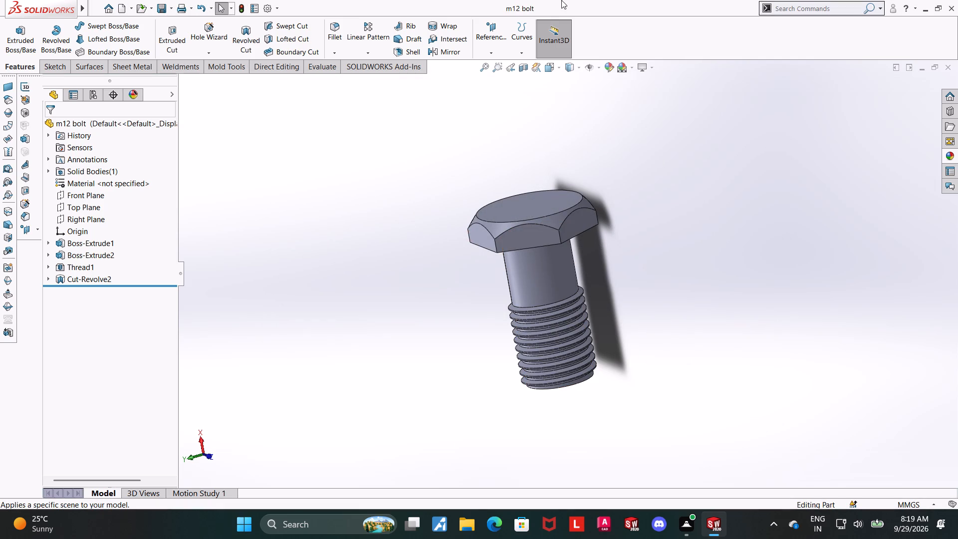
Create a new assembly document.
{"action": "left_click", "coordinate": [396, 161]}
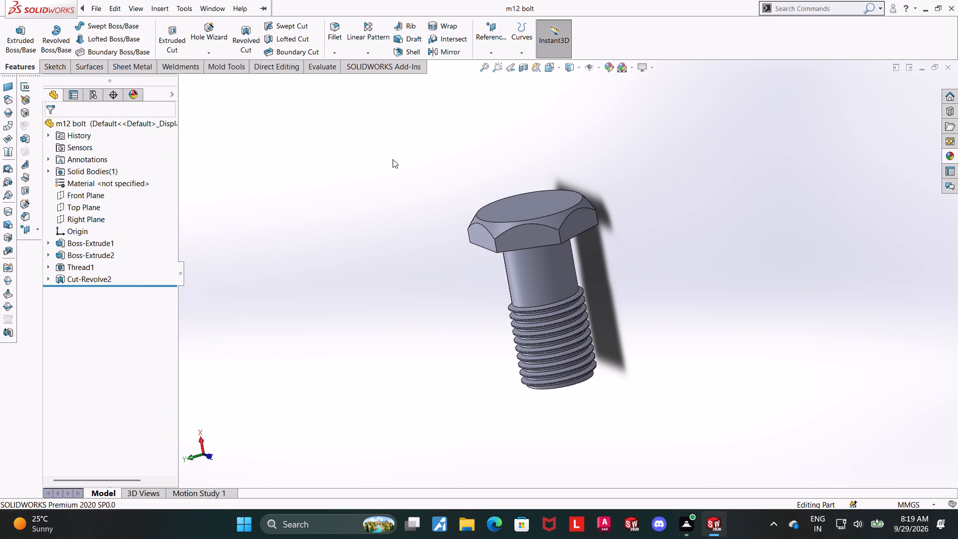
{"action": "left_click", "coordinate": [125, 3]}
{"action": "left_click", "coordinate": [350, 243]}
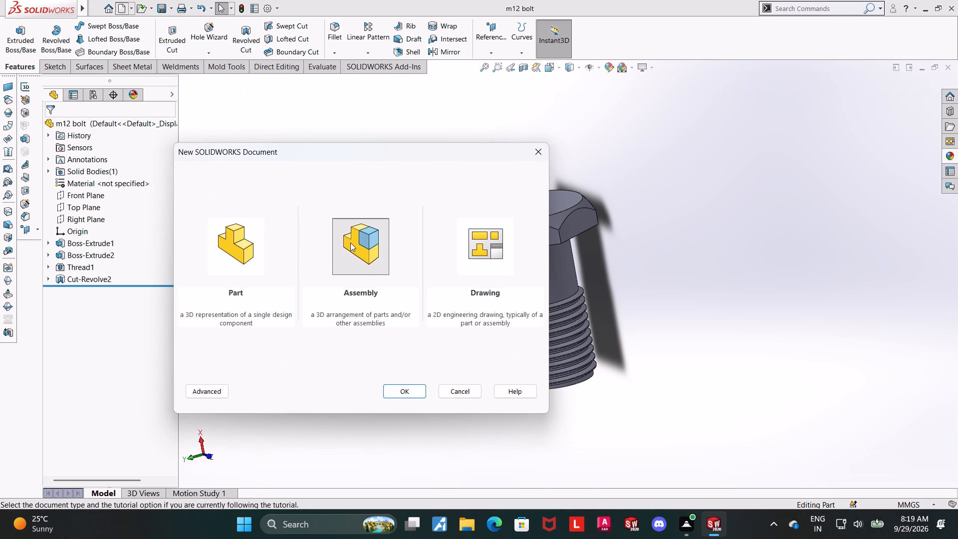
{"action": "double_click", "coordinate": [350, 243]}
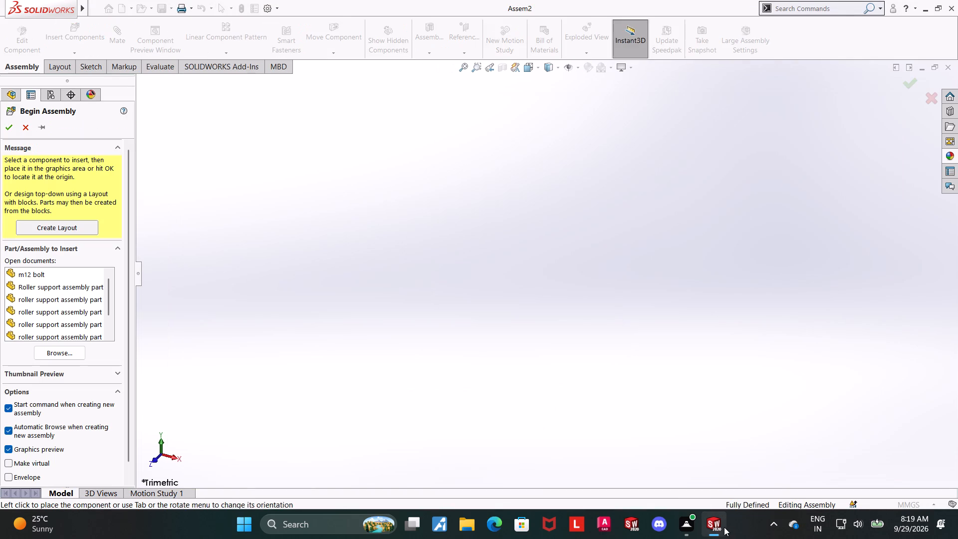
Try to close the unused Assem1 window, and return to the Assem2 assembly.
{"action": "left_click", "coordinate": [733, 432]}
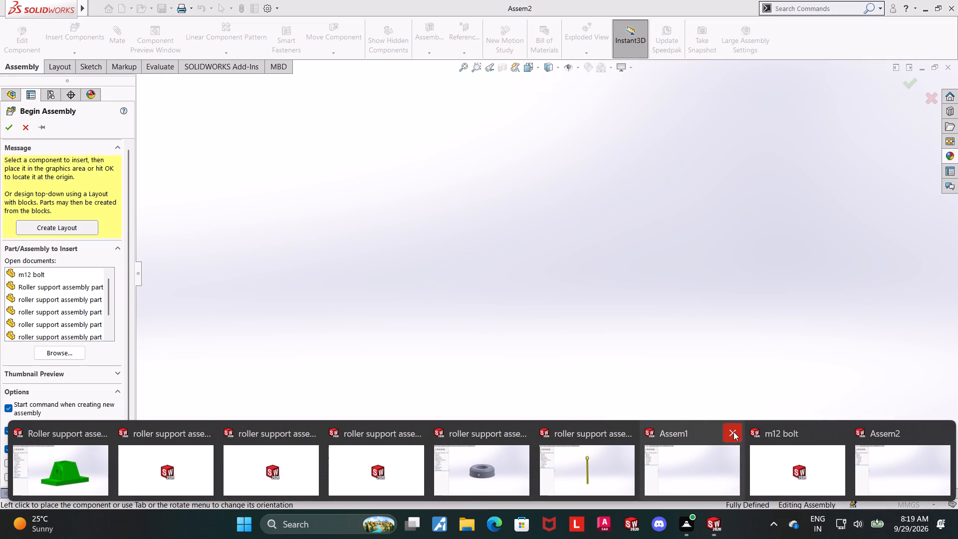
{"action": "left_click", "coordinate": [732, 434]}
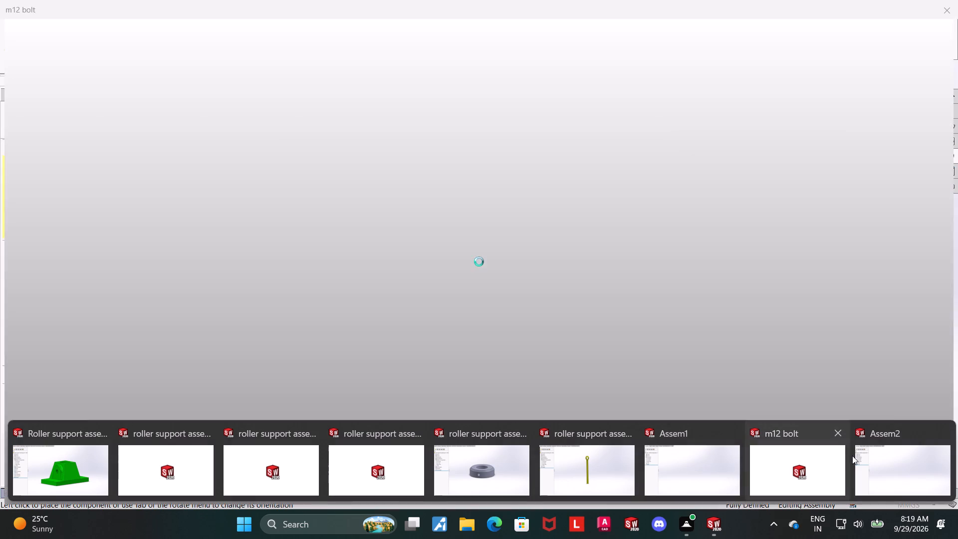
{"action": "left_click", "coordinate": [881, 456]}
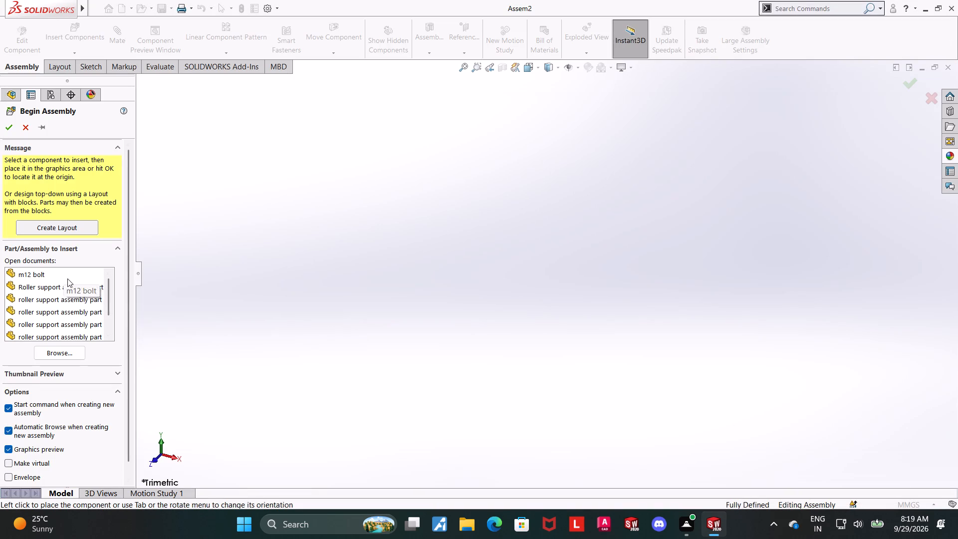
Insert Roller support assembly part 1, the green base, as the first component in the assembly.
{"action": "scroll", "coordinate": [51, 303], "scroll_direction": "up", "scroll_amount": 2}
{"action": "left_click_drag", "start_coordinate": [67, 286], "coordinate": [164, 282]}
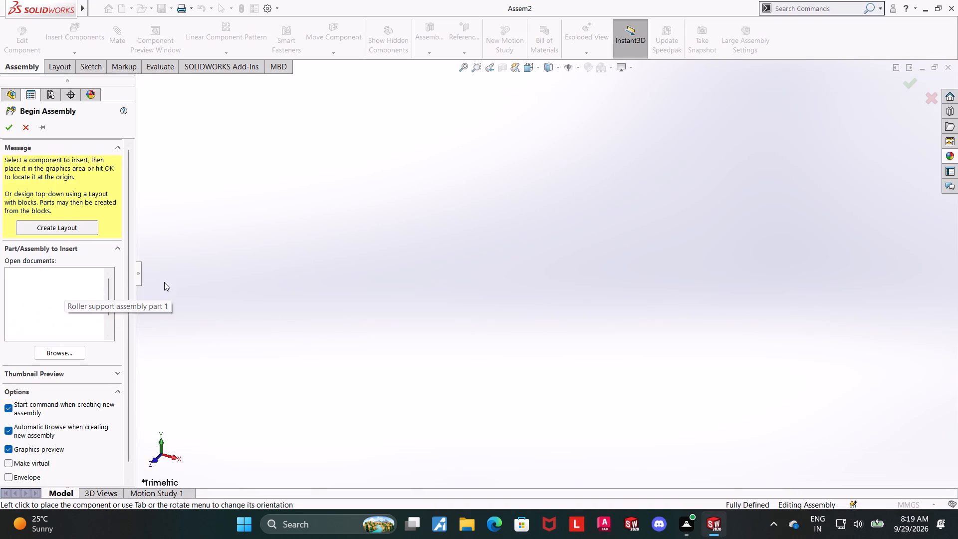
{"action": "left_click_drag", "start_coordinate": [164, 282], "coordinate": [553, 225]}
{"action": "left_click", "coordinate": [527, 269]}
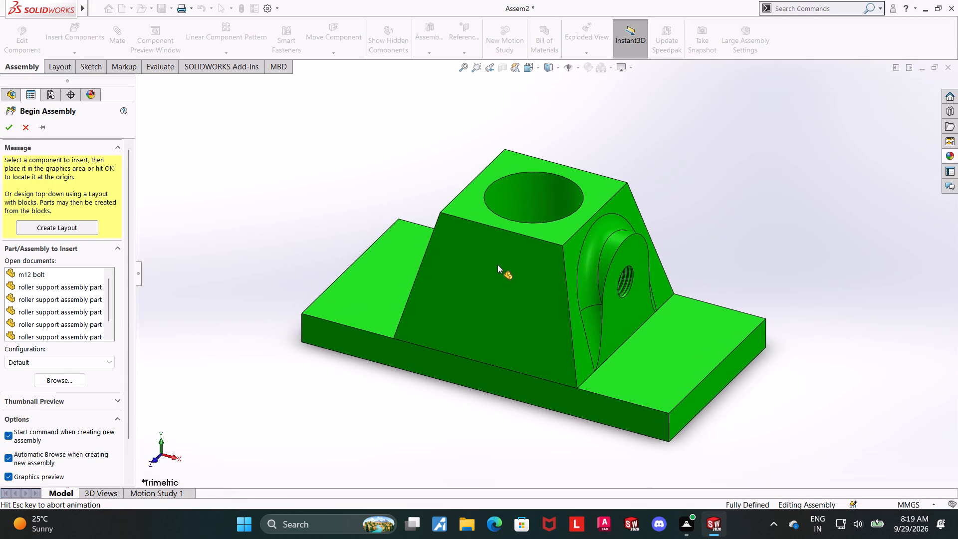
{"action": "scroll", "coordinate": [500, 287], "scroll_direction": "up", "scroll_amount": 3}
{"action": "left_click", "coordinate": [706, 245]}
{"action": "scroll", "coordinate": [376, 212], "scroll_direction": "down", "scroll_amount": 2}
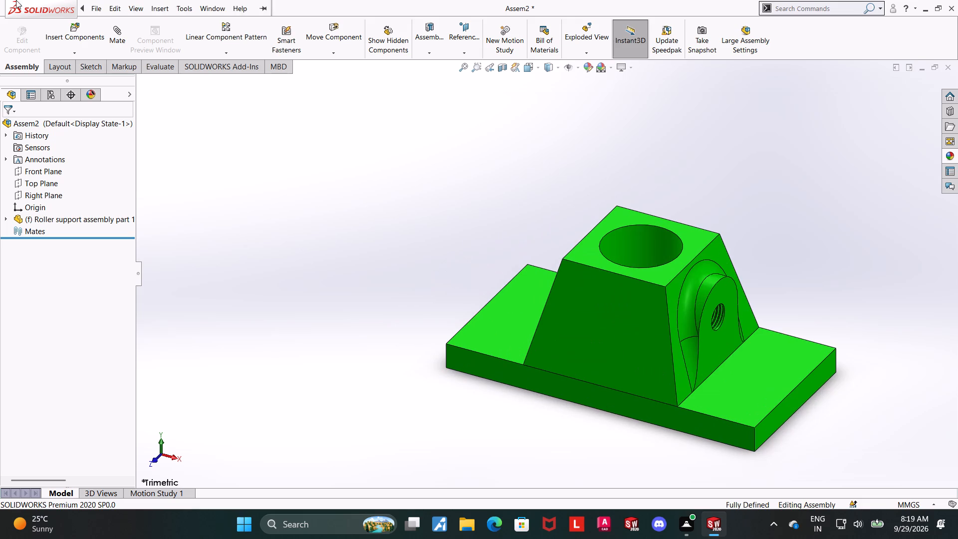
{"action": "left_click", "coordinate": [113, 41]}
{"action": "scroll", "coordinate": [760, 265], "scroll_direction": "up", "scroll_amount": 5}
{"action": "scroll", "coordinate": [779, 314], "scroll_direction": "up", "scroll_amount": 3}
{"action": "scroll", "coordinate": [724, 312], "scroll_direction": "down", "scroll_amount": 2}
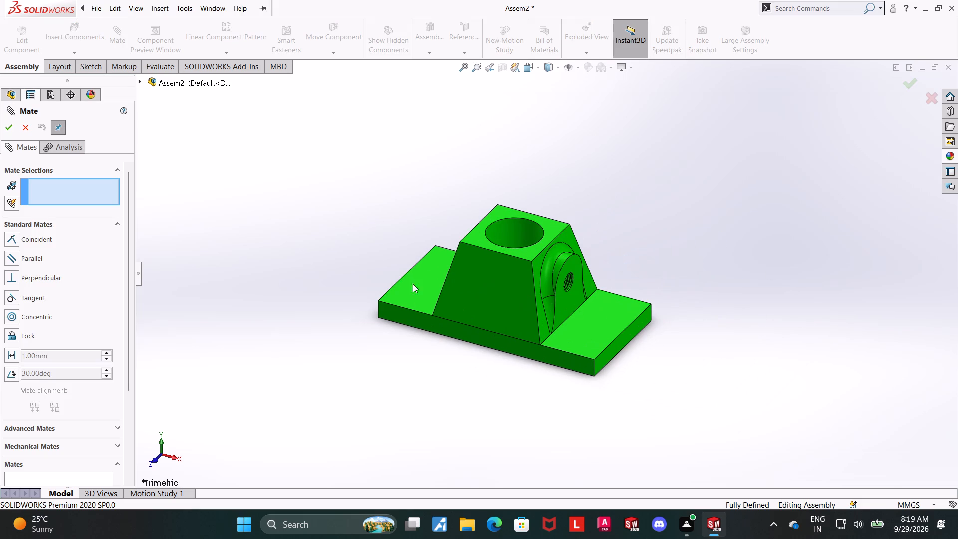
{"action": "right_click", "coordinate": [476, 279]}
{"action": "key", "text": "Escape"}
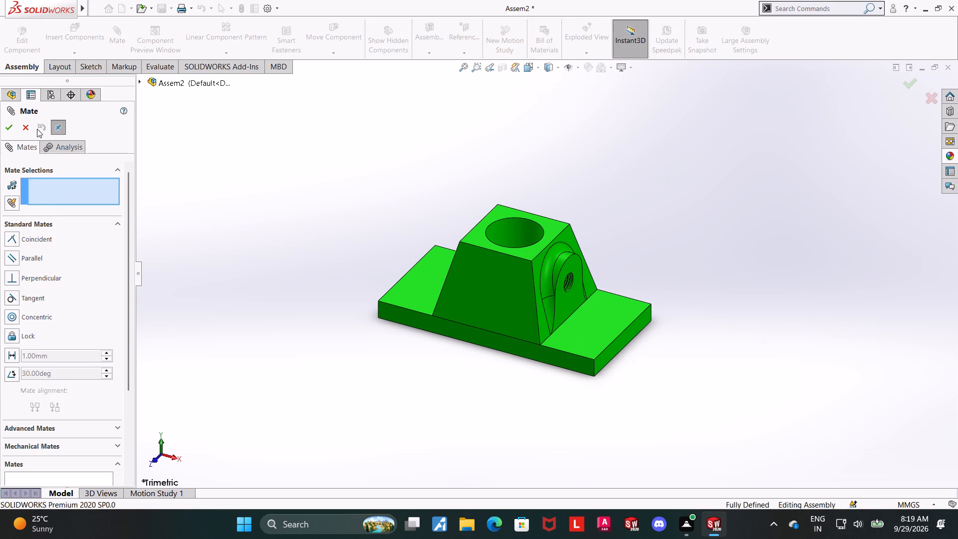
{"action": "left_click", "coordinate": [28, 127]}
Float the fixed green base so that it can be mated.
{"action": "right_click", "coordinate": [506, 268]}
{"action": "left_click", "coordinate": [557, 337]}
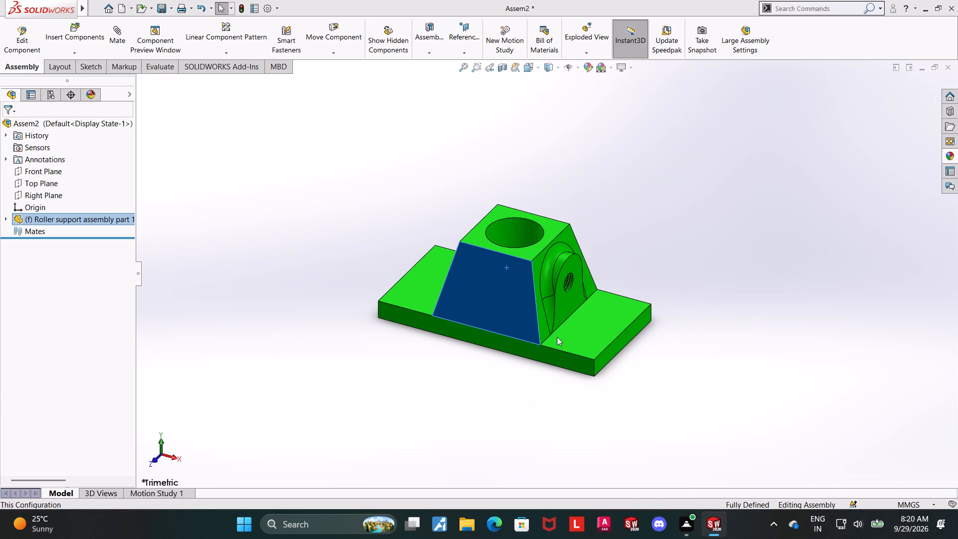
Add a coincident mate between the base's Front Plane and the assembly's Front Plane.
{"action": "left_click", "coordinate": [119, 32]}
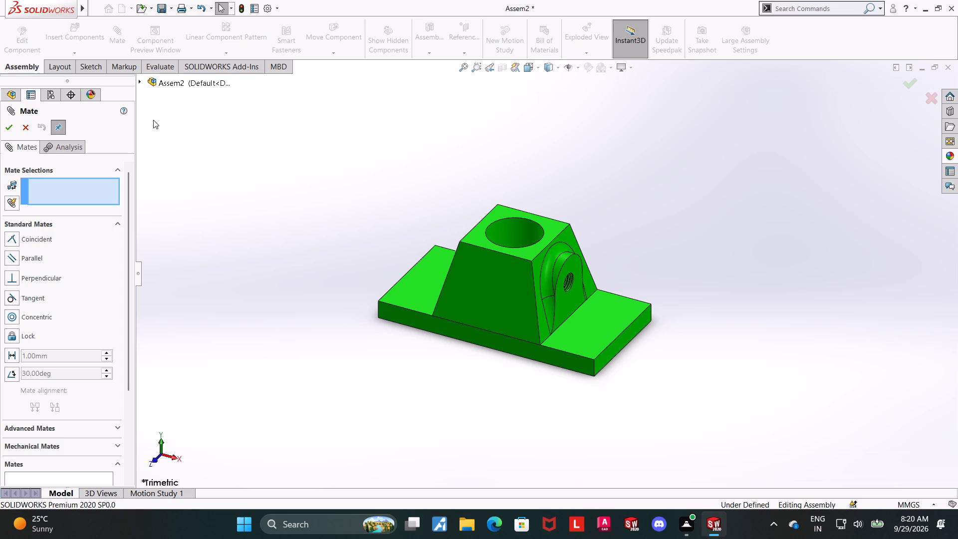
{"action": "left_click", "coordinate": [140, 84]}
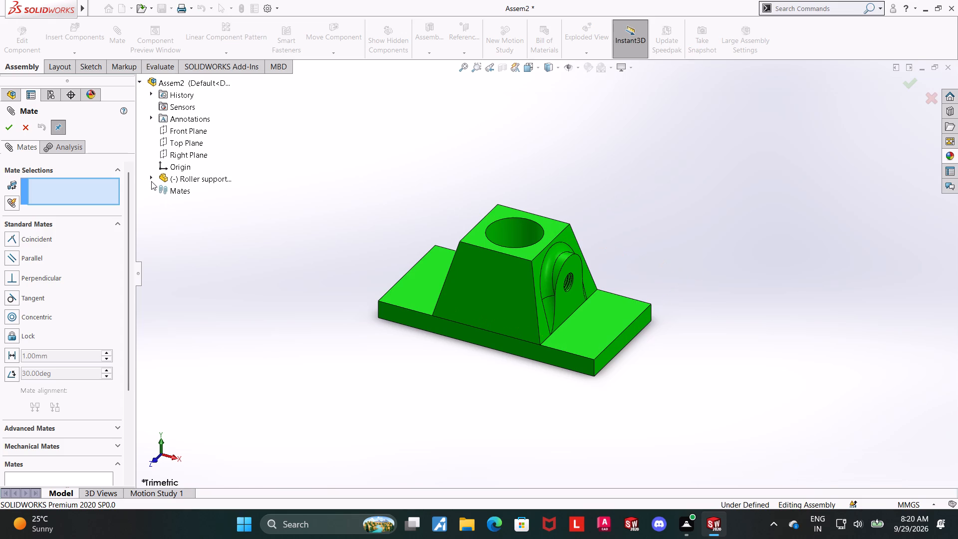
{"action": "left_click", "coordinate": [151, 181]}
{"action": "left_click", "coordinate": [185, 246]}
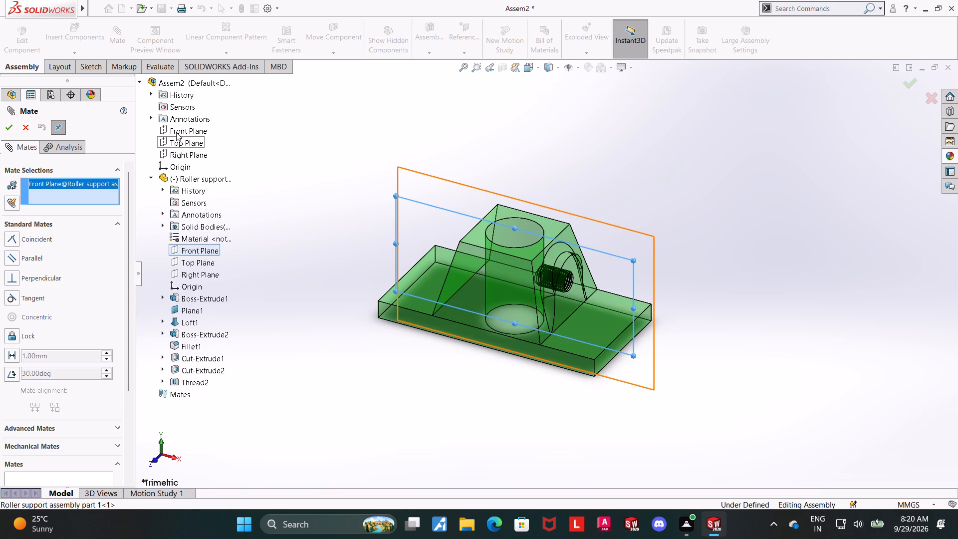
{"action": "left_click", "coordinate": [176, 132], "text": "ctrl"}
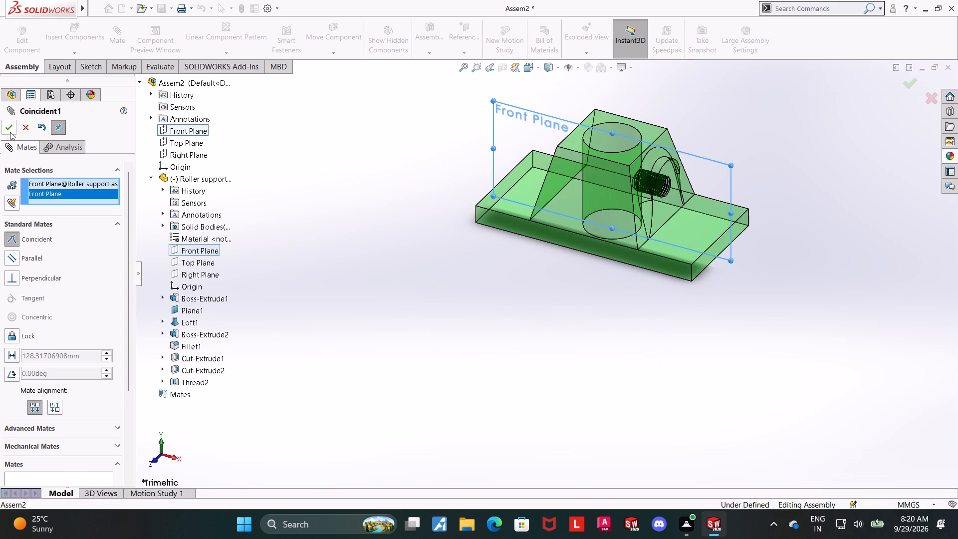
{"action": "left_click", "coordinate": [10, 132]}
Add a coincident mate between the assembly's Top Plane and the base's Top Plane.
{"action": "left_click", "coordinate": [162, 143]}
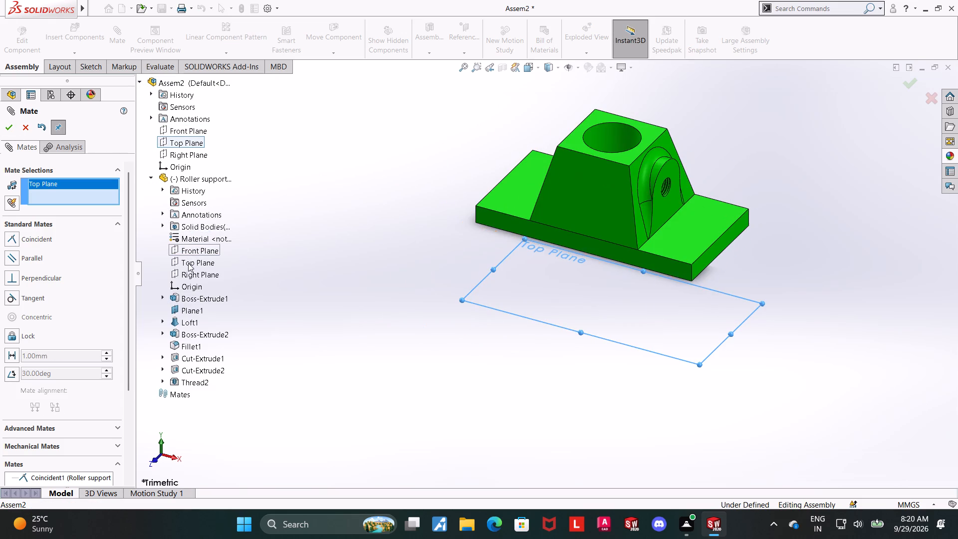
{"action": "left_click", "coordinate": [189, 265], "text": "ctrl"}
{"action": "left_click", "coordinate": [8, 134]}
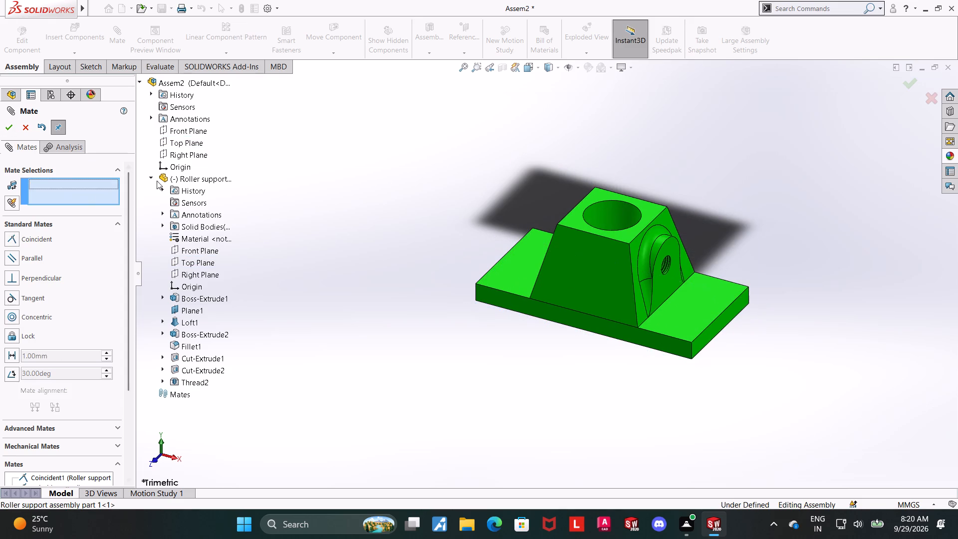
Add a coincident mate between the assembly's Right Plane and the base's Right Plane, and finish mating.
{"action": "left_click", "coordinate": [181, 154]}
{"action": "left_click", "coordinate": [194, 273], "text": "ctrl"}
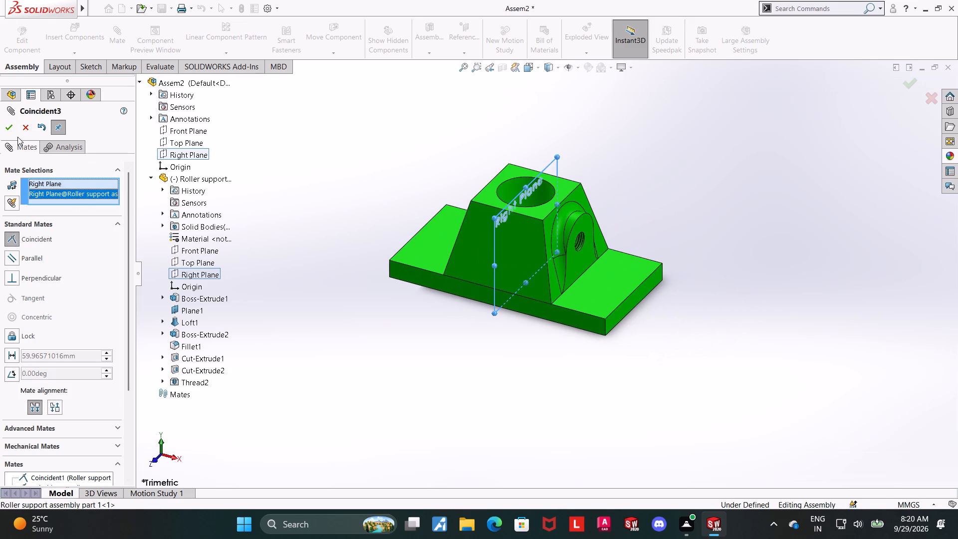
{"action": "left_click", "coordinate": [11, 125]}
{"action": "left_click", "coordinate": [939, 220]}
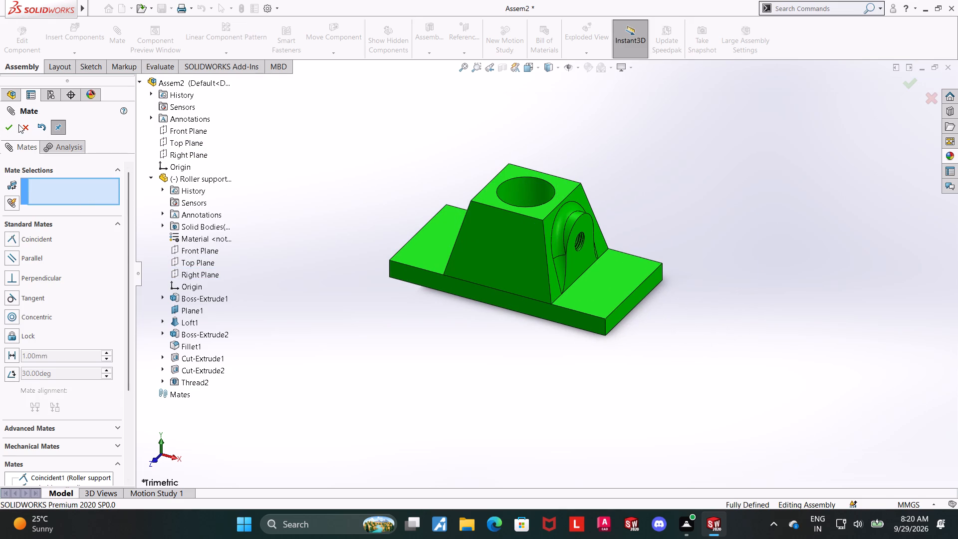
{"action": "left_click", "coordinate": [21, 125]}
Fix the green base in place in the assembly.
{"action": "right_click", "coordinate": [541, 242]}
{"action": "left_click", "coordinate": [577, 326]}
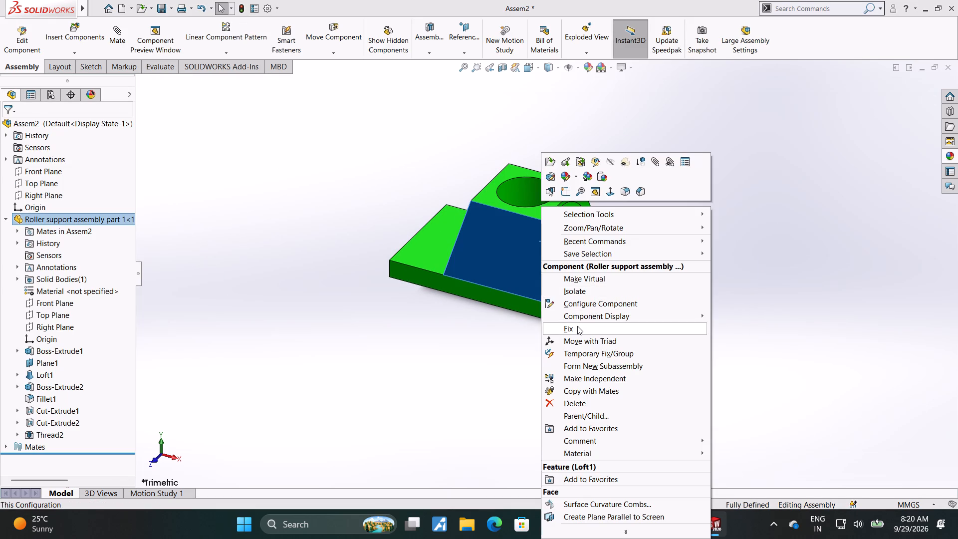
{"action": "left_click", "coordinate": [703, 248]}
Insert the black roller, roller support assembly part 2, and place it in free space beside the green base.
{"action": "scroll", "coordinate": [681, 199], "scroll_direction": "up", "scroll_amount": 4}
{"action": "scroll", "coordinate": [654, 248], "scroll_direction": "down", "scroll_amount": 4}
{"action": "middle_click_drag", "start_coordinate": [639, 250], "coordinate": [625, 243]}
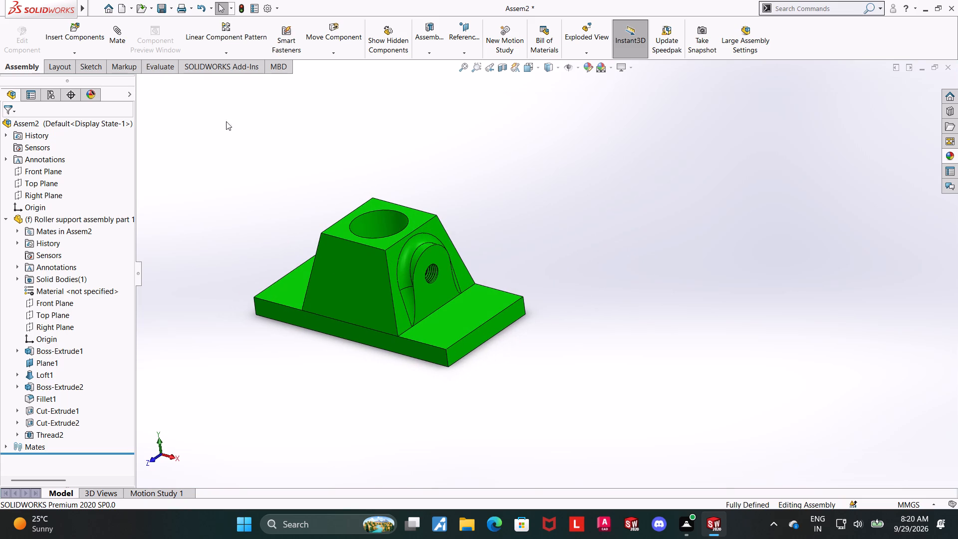
{"action": "left_click", "coordinate": [86, 35]}
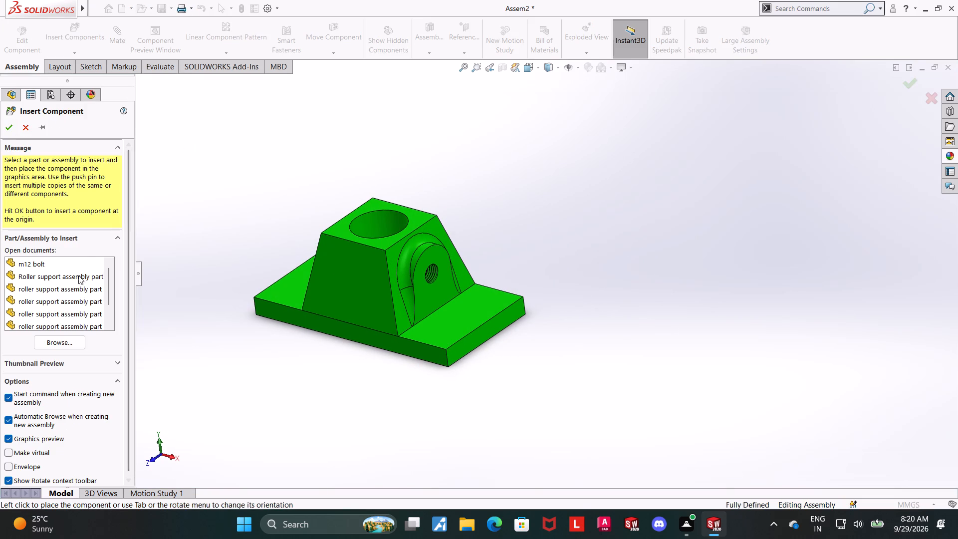
{"action": "left_click", "coordinate": [51, 289]}
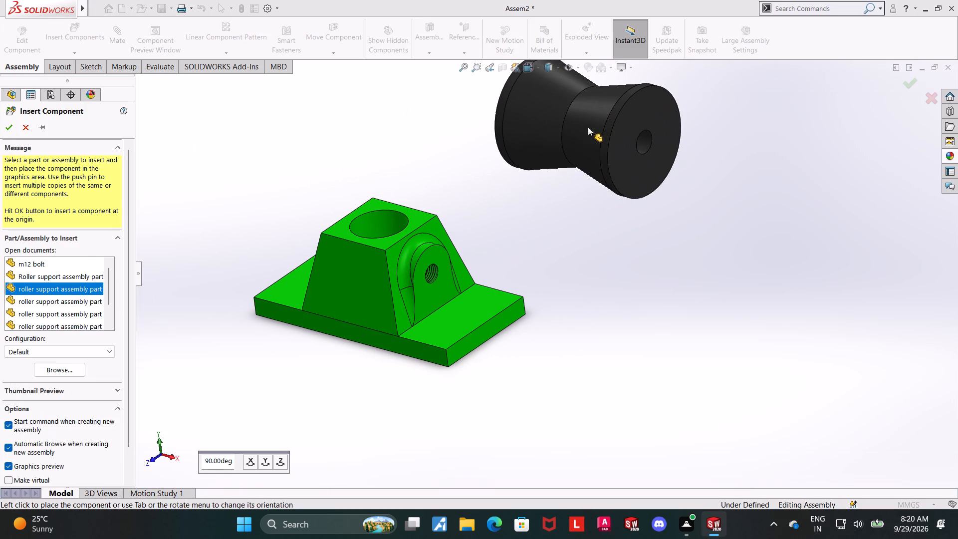
{"action": "left_click", "coordinate": [588, 127]}
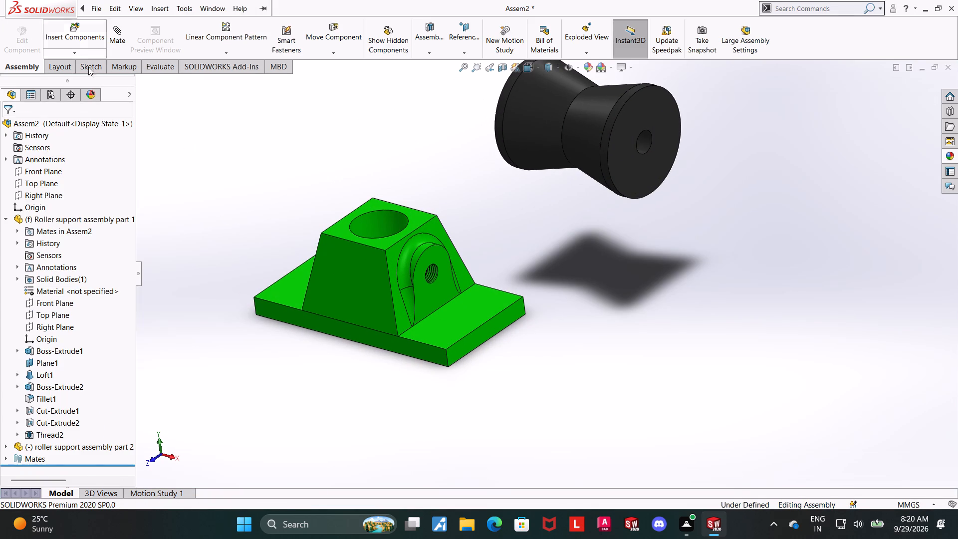
Insert the red fork bracket, roller support assembly part 3, and place it in free space beyond the roller.
{"action": "left_click", "coordinate": [85, 38]}
{"action": "left_click", "coordinate": [69, 298]}
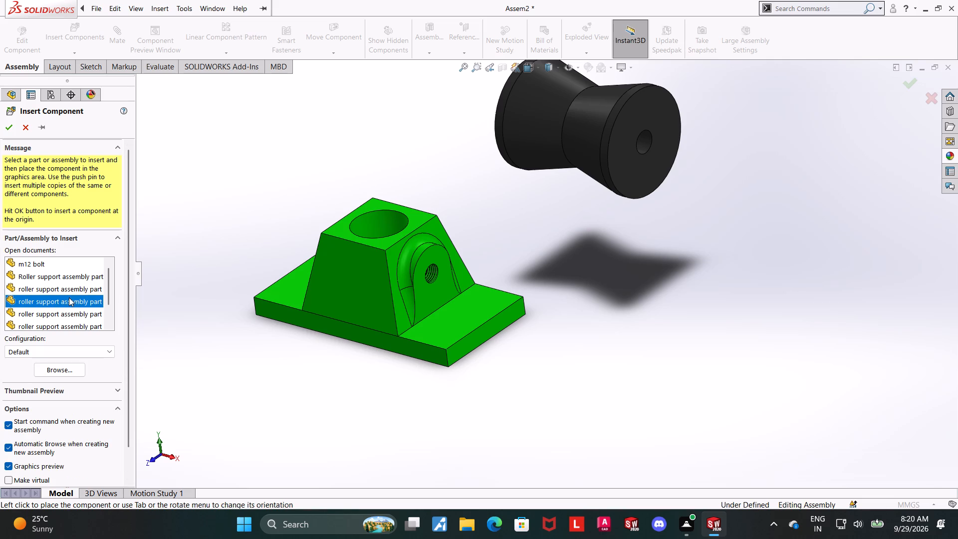
{"action": "left_click", "coordinate": [869, 303]}
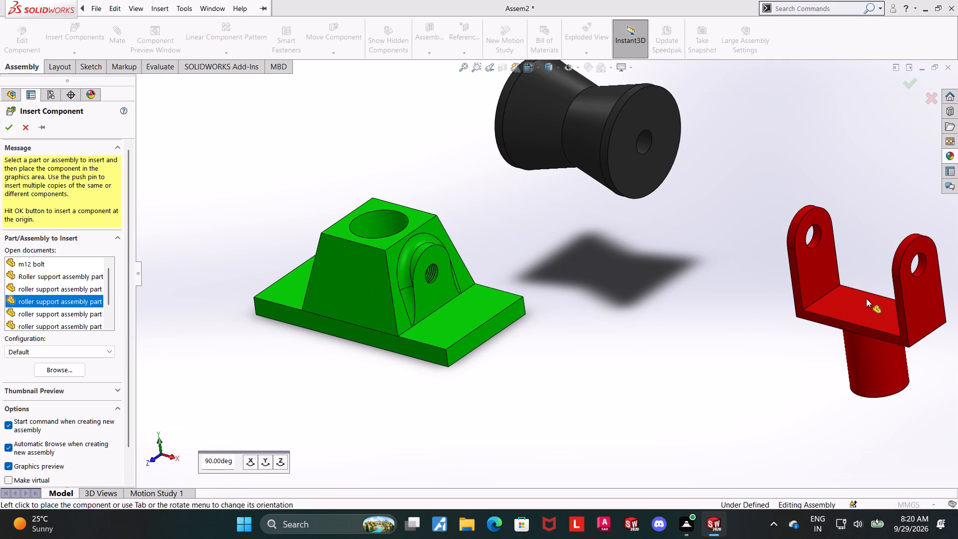
Add a concentric mate between the red fork's cylindrical shank and the large vertical hole in the green base.
{"action": "left_click", "coordinate": [878, 361]}
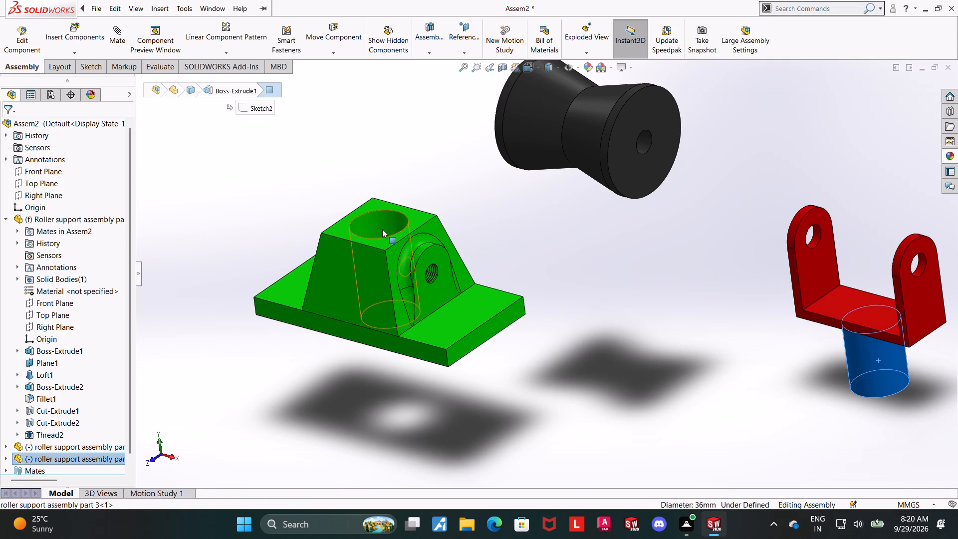
{"action": "left_click", "coordinate": [382, 229], "text": "ctrl"}
{"action": "left_click", "coordinate": [114, 35]}
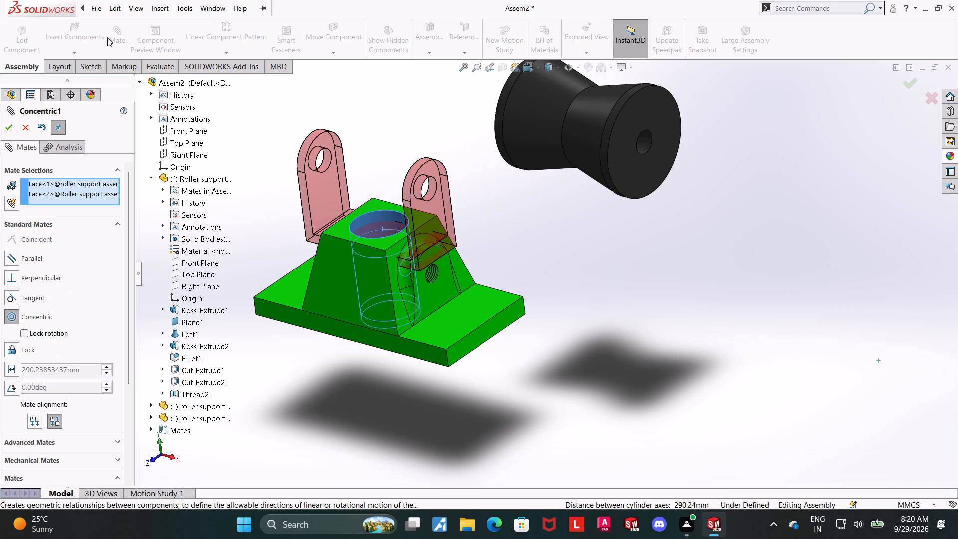
{"action": "left_click", "coordinate": [13, 129]}
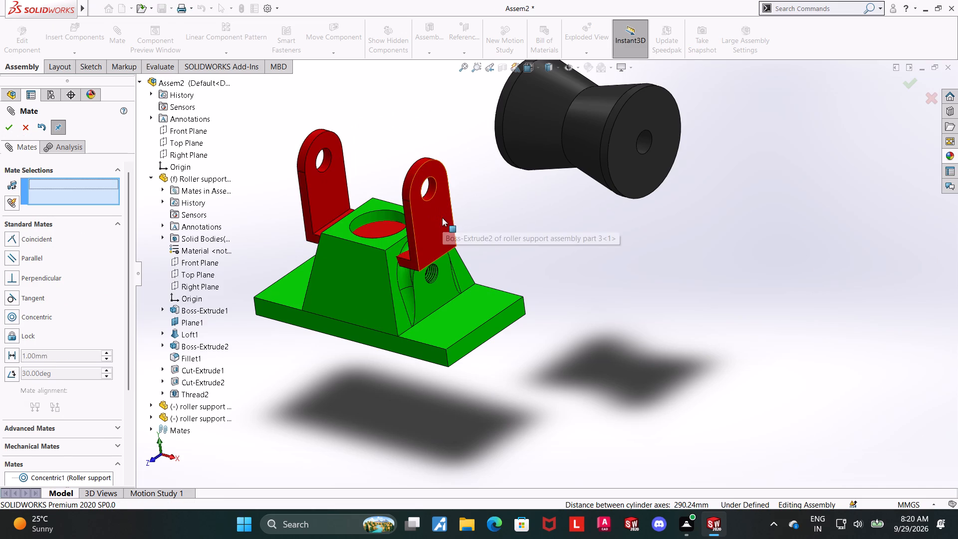
Raise the red fork along the base's hole axis to expose the underside of its plate for mating.
{"action": "left_click_drag", "start_coordinate": [438, 219], "coordinate": [437, 97]}
{"action": "left_click", "coordinate": [670, 366]}
{"action": "middle_click_drag", "start_coordinate": [610, 330], "coordinate": [608, 260]}
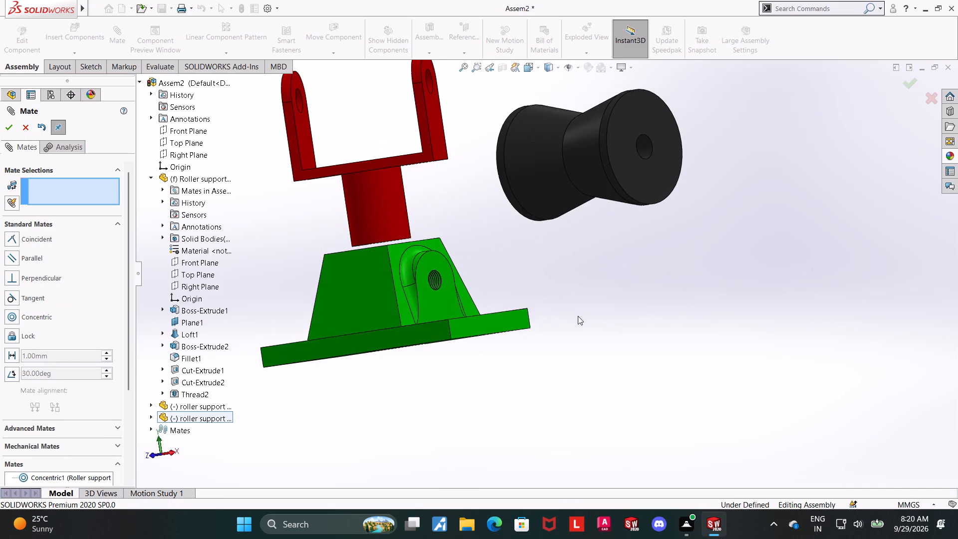
{"action": "middle_click_drag", "start_coordinate": [578, 316], "coordinate": [581, 197]}
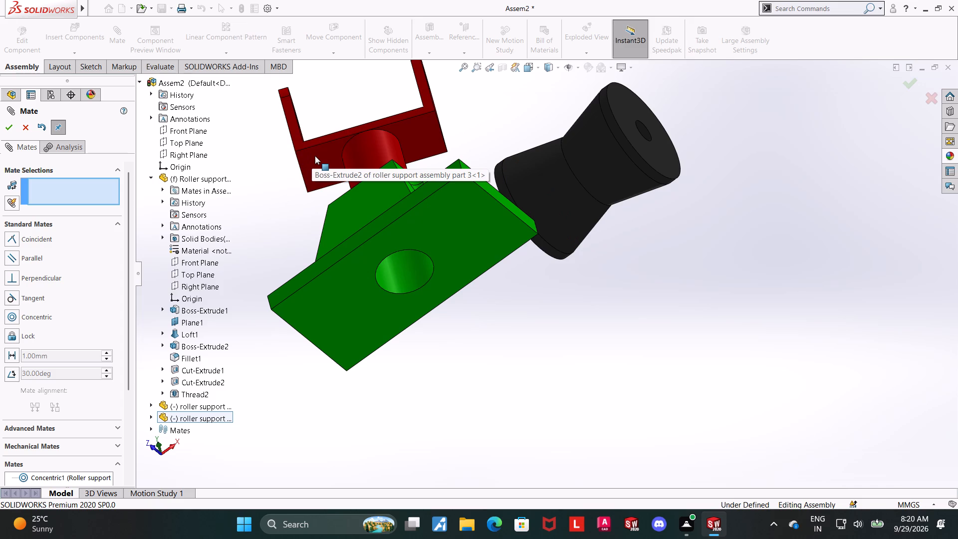
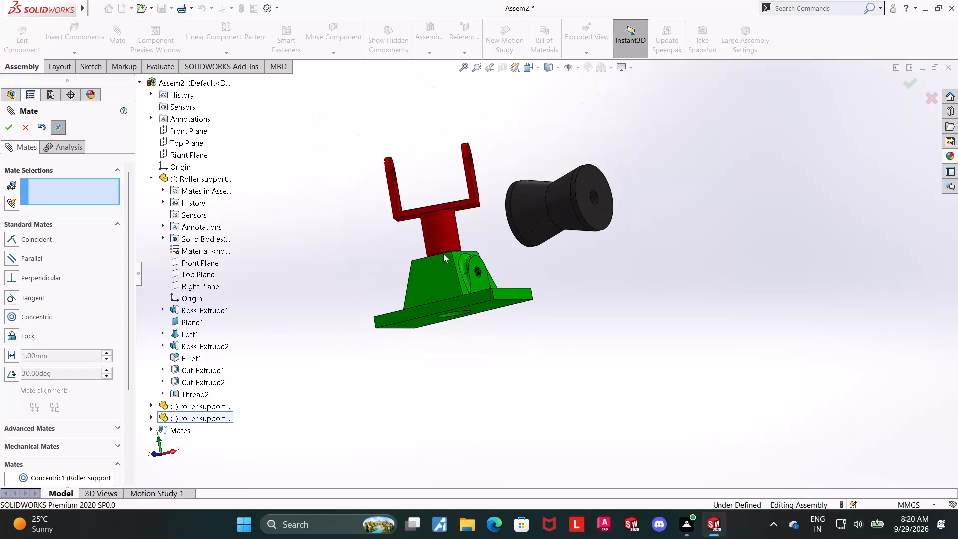
Examine the roller support assembly from several angles and review its existing concentric mate.
{"action": "middle_click_drag", "start_coordinate": [664, 251], "coordinate": [664, 288]}
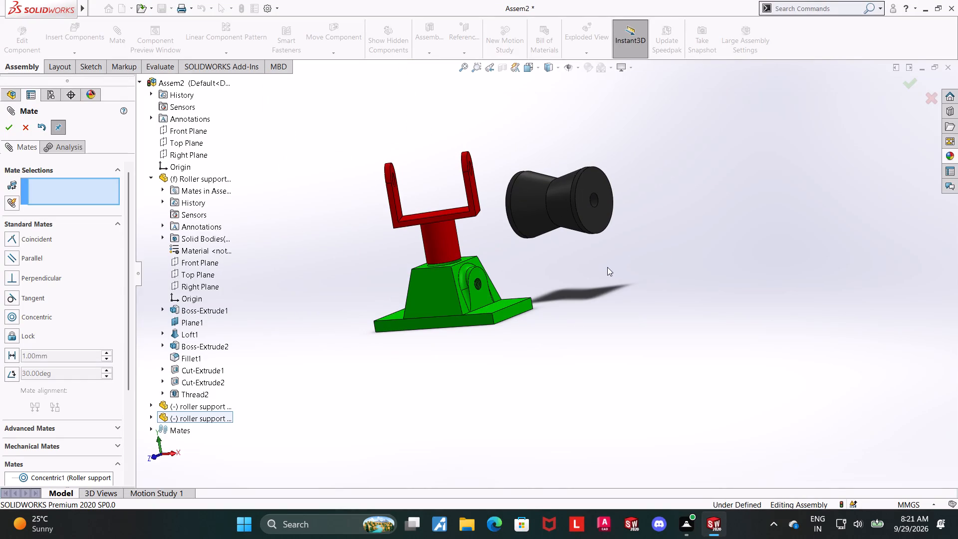
{"action": "middle_click_drag", "start_coordinate": [491, 234], "coordinate": [495, 138]}
{"action": "middle_click_drag", "start_coordinate": [585, 291], "coordinate": [585, 292]}
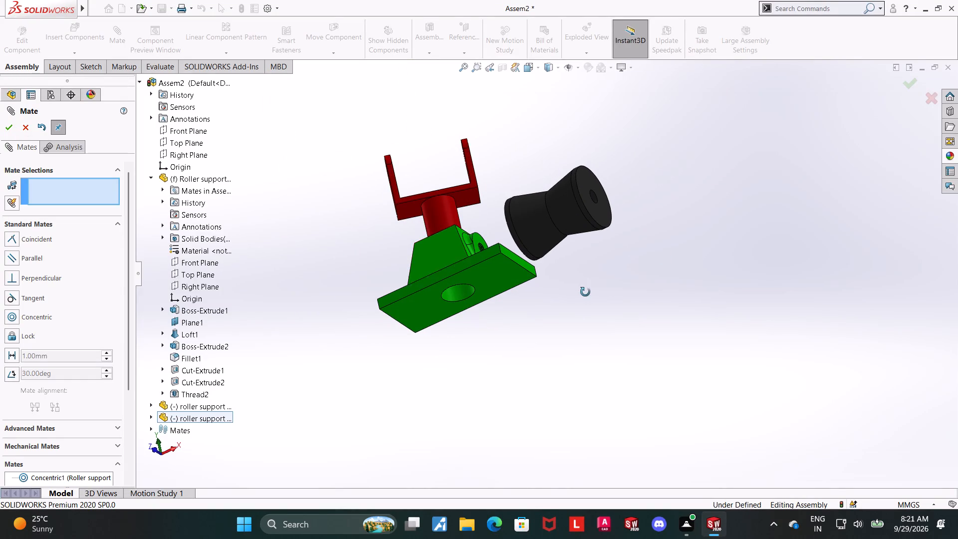
{"action": "middle_click_drag", "start_coordinate": [585, 292], "coordinate": [583, 342]}
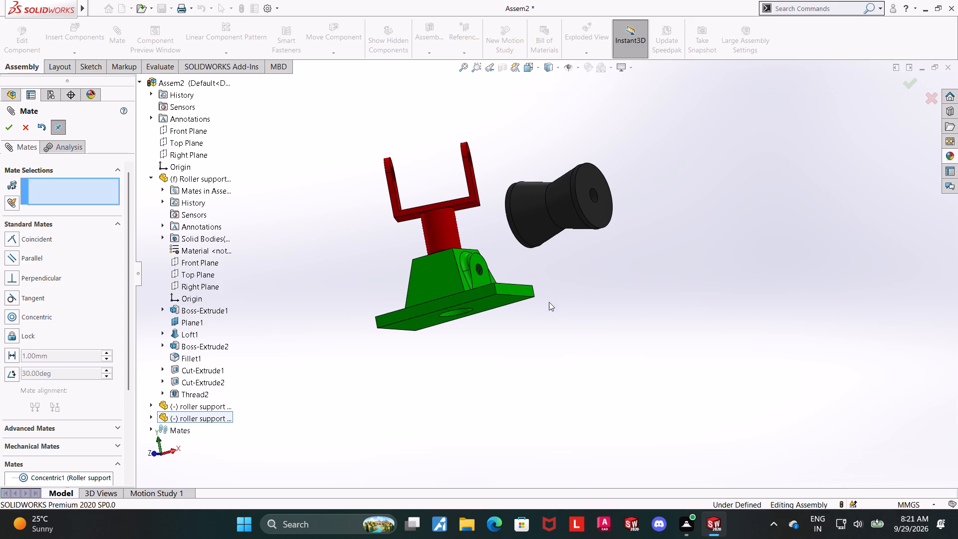
{"action": "middle_click_drag", "start_coordinate": [526, 273], "coordinate": [521, 334]}
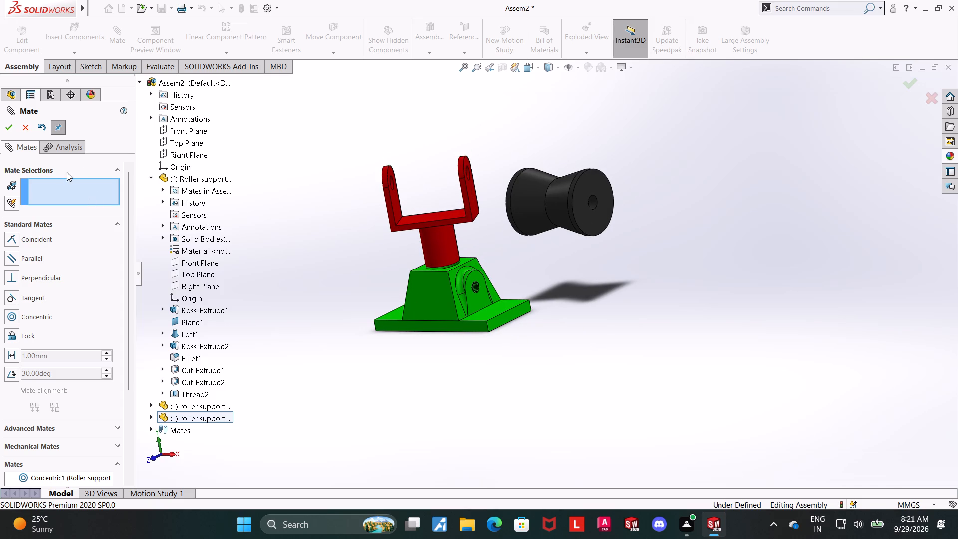
{"action": "left_click", "coordinate": [29, 128]}
{"action": "scroll", "coordinate": [45, 381], "scroll_direction": "down", "scroll_amount": 6}
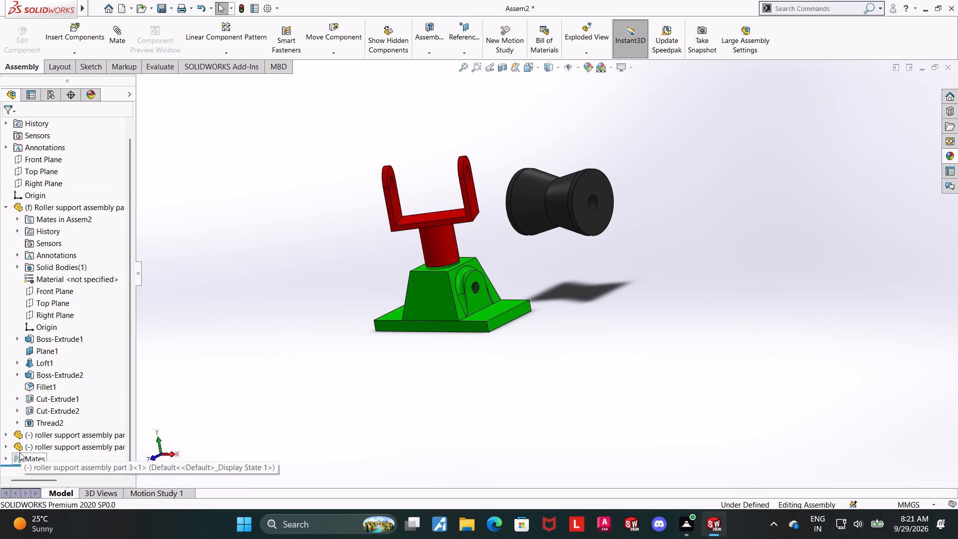
{"action": "left_click", "coordinate": [8, 458]}
{"action": "scroll", "coordinate": [17, 458], "scroll_direction": "down", "scroll_amount": 3}
{"action": "left_click", "coordinate": [102, 457]}
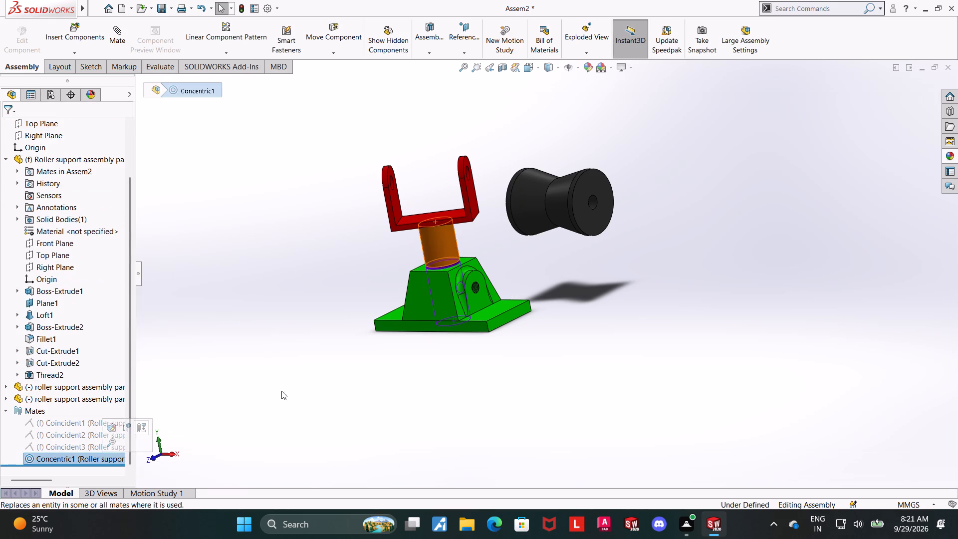
Rotate the red fork about its stem axis to roughly line it up with the green base.
{"action": "middle_click_drag", "start_coordinate": [624, 322], "coordinate": [602, 406]}
{"action": "scroll", "coordinate": [479, 173], "scroll_direction": "down", "scroll_amount": 5}
{"action": "left_click_drag", "start_coordinate": [453, 328], "coordinate": [451, 332]}
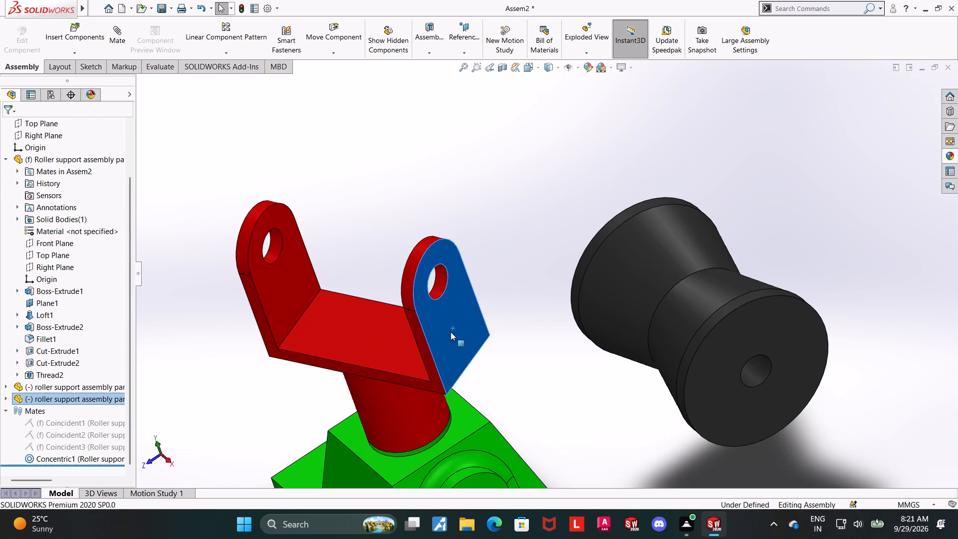
{"action": "left_click_drag", "start_coordinate": [451, 332], "coordinate": [430, 396]}
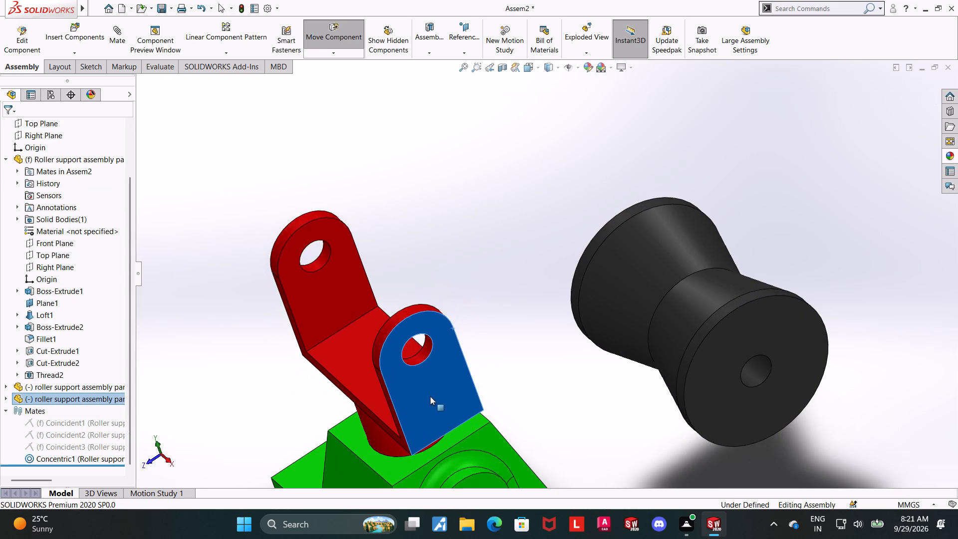
{"action": "left_click_drag", "start_coordinate": [430, 396], "coordinate": [433, 394]}
{"action": "scroll", "coordinate": [440, 391], "scroll_direction": "up", "scroll_amount": 5}
{"action": "scroll", "coordinate": [576, 347], "scroll_direction": "down", "scroll_amount": 2}
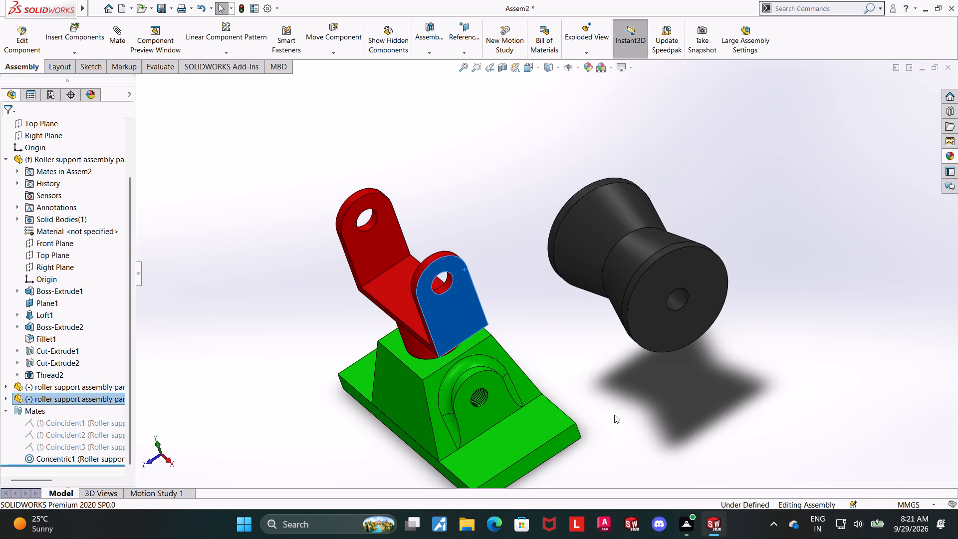
{"action": "scroll", "coordinate": [614, 415], "scroll_direction": "up", "scroll_amount": 2}
{"action": "left_click", "coordinate": [642, 420]}
{"action": "middle_click_drag", "start_coordinate": [617, 429], "coordinate": [623, 348]}
{"action": "scroll", "coordinate": [518, 269], "scroll_direction": "down", "scroll_amount": 4}
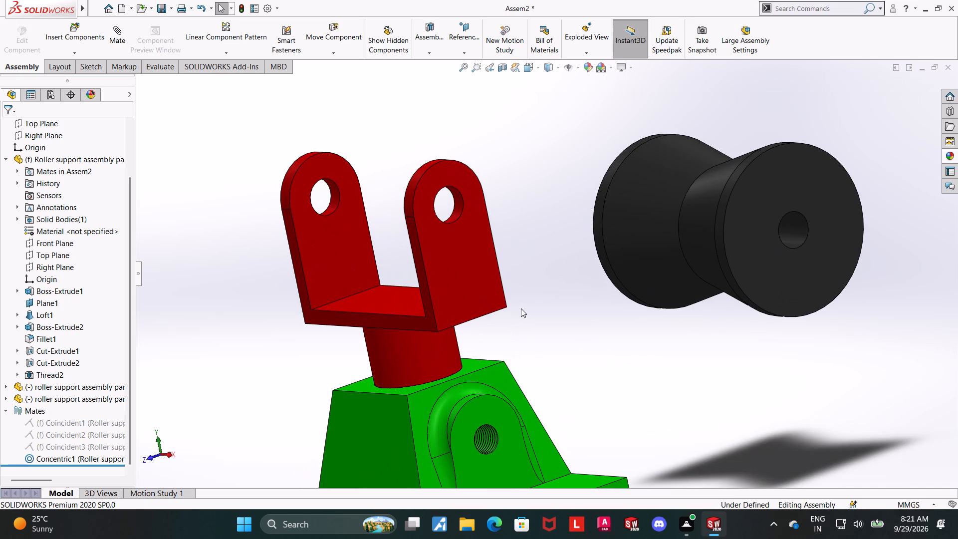
{"action": "scroll", "coordinate": [492, 305], "scroll_direction": "up", "scroll_amount": 3}
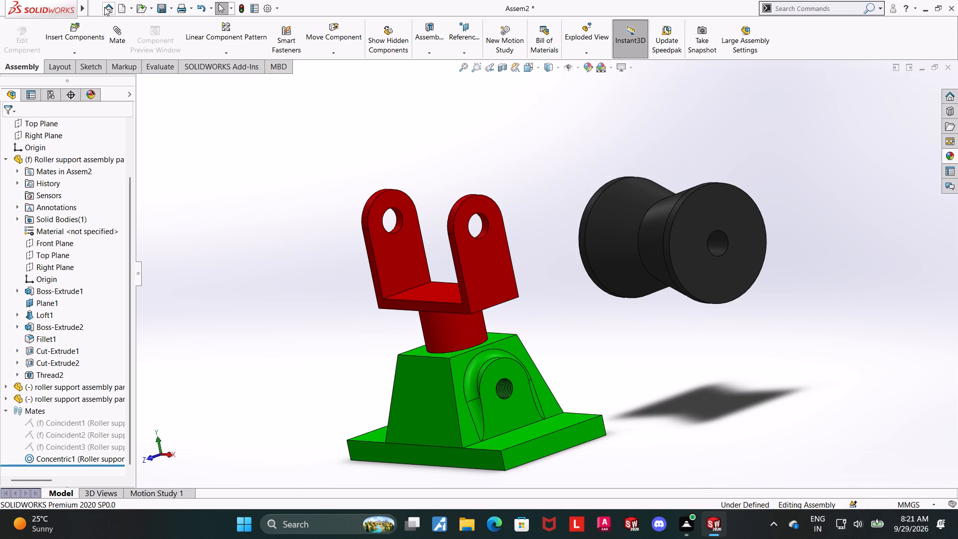
Add a parallel mate between the Right Plane of the red fork (part 3) and the Right Plane of the green base (part 1).
{"action": "left_click", "coordinate": [107, 27]}
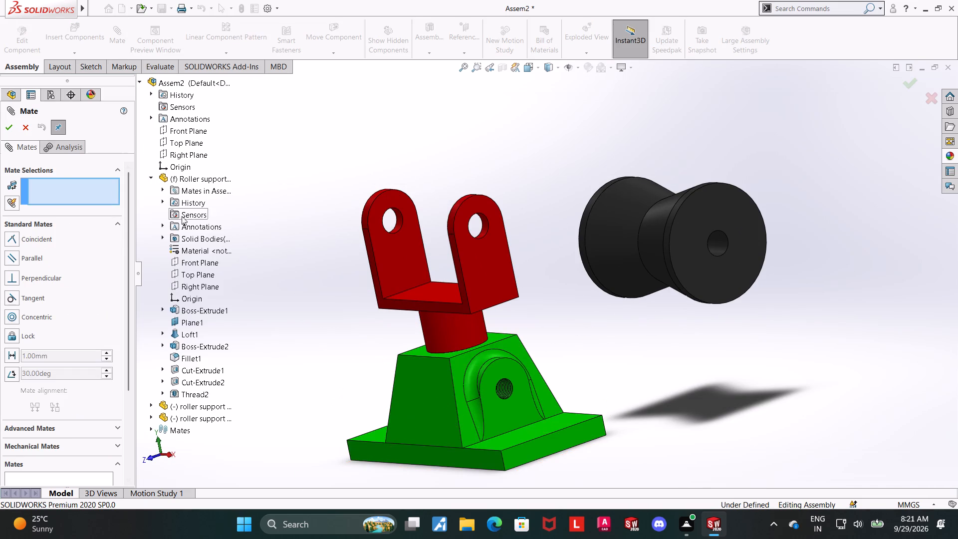
{"action": "left_click", "coordinate": [152, 414]}
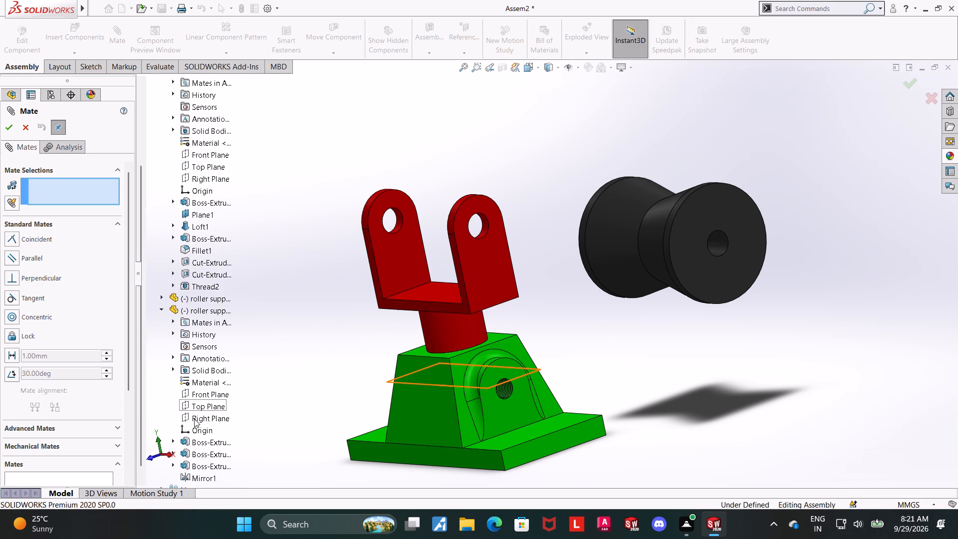
{"action": "left_click", "coordinate": [194, 419]}
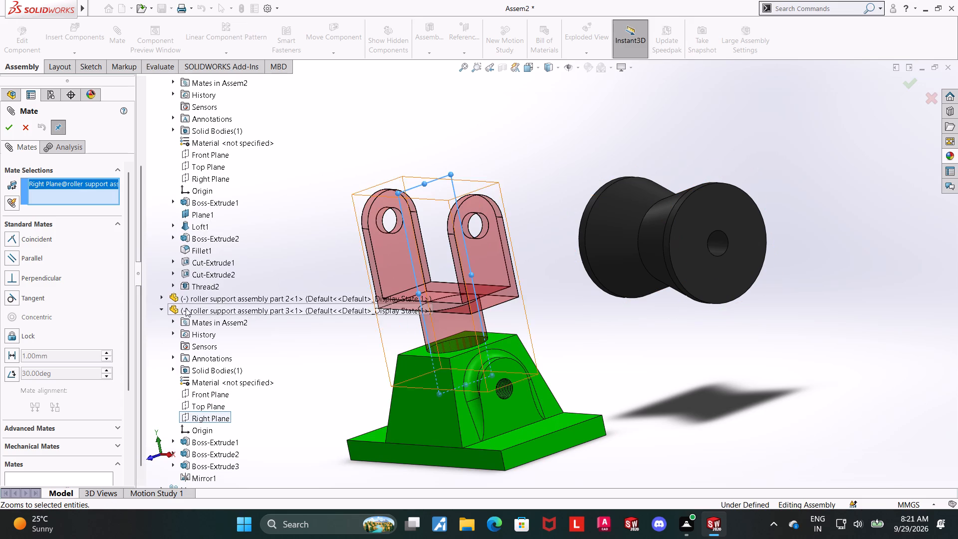
{"action": "left_click", "coordinate": [162, 297]}
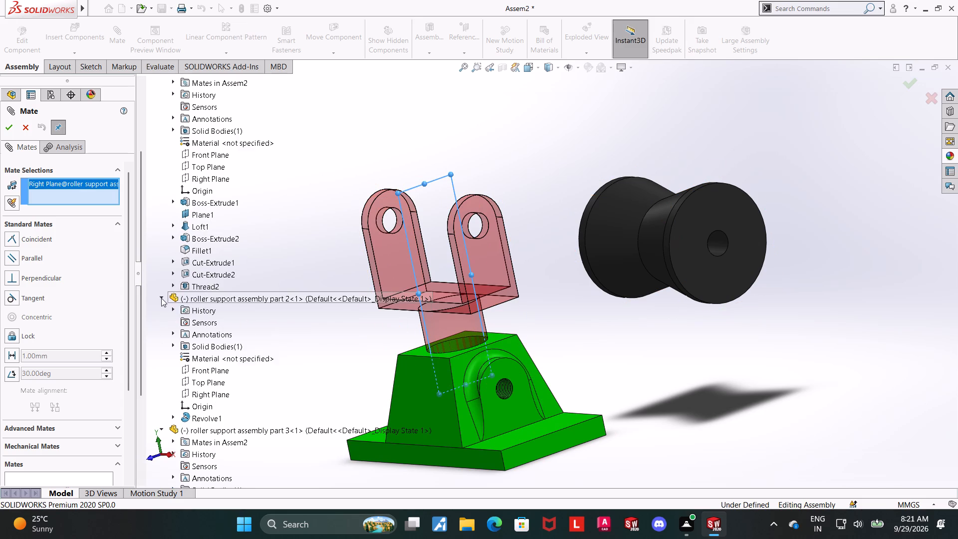
{"action": "left_click", "coordinate": [161, 298]}
{"action": "scroll", "coordinate": [168, 293], "scroll_direction": "up", "scroll_amount": 1}
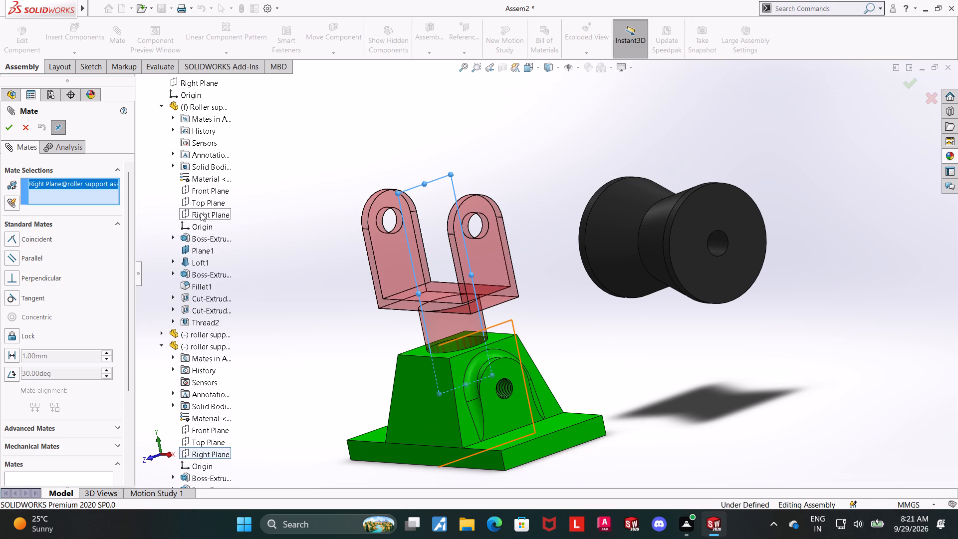
{"action": "left_click", "coordinate": [201, 213]}
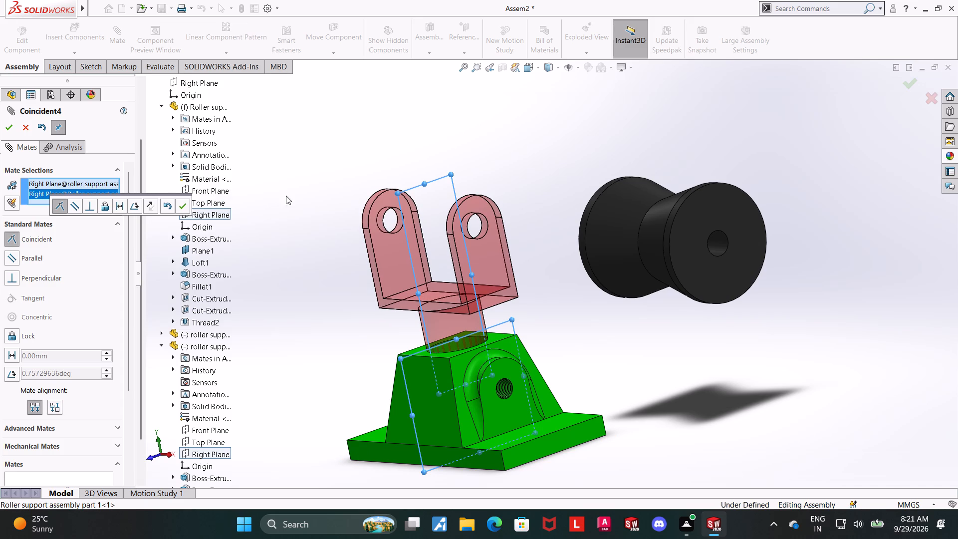
{"action": "middle_click_drag", "start_coordinate": [233, 282], "coordinate": [242, 301]}
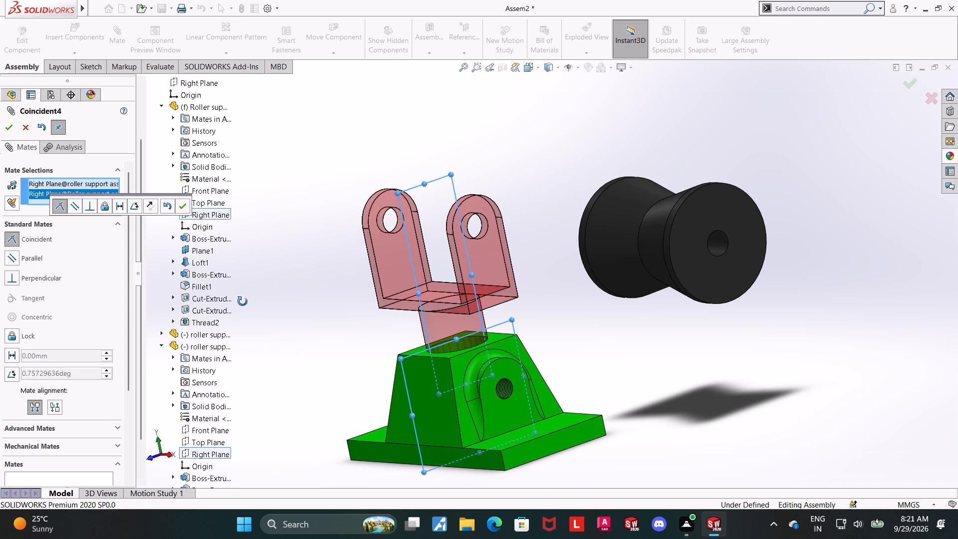
{"action": "middle_click_drag", "start_coordinate": [242, 301], "coordinate": [272, 339]}
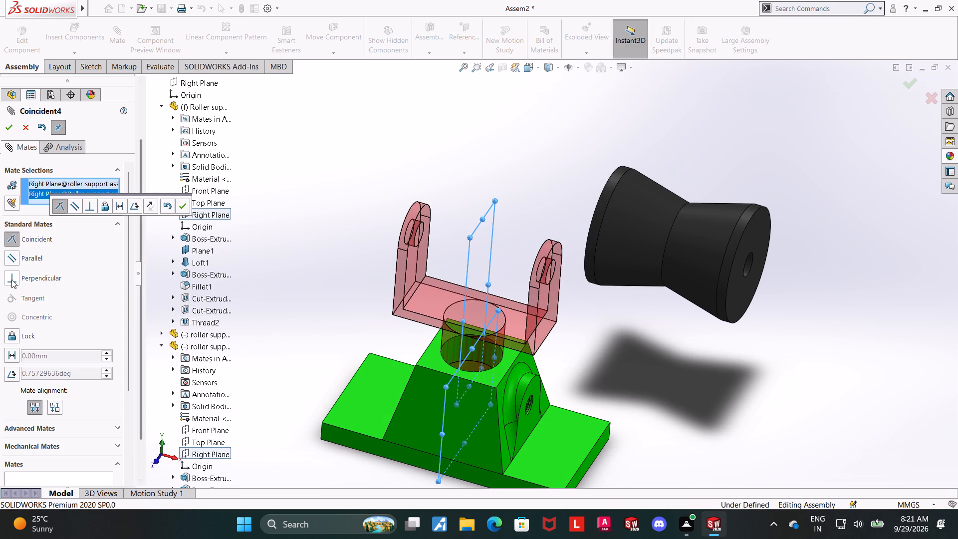
{"action": "left_click", "coordinate": [12, 260]}
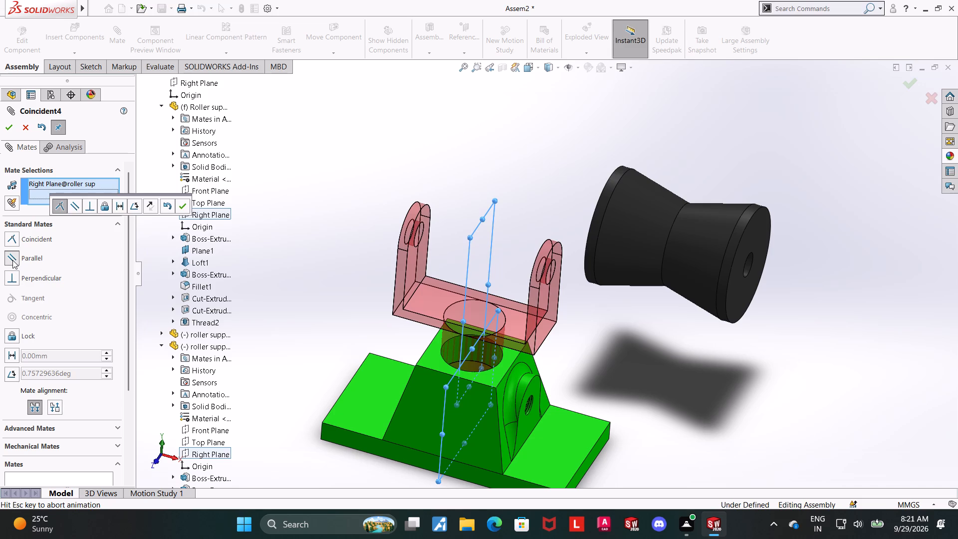
{"action": "left_click", "coordinate": [11, 239]}
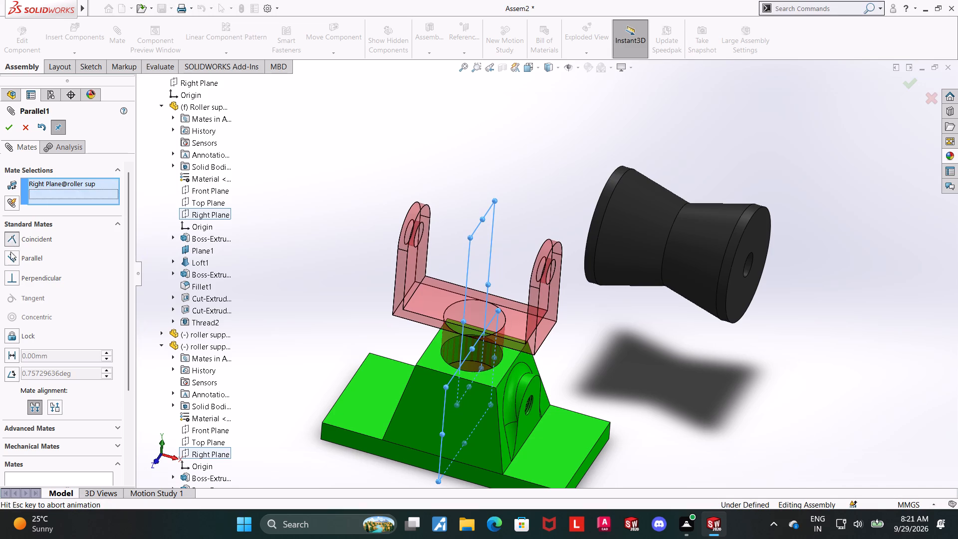
{"action": "left_click", "coordinate": [10, 255]}
{"action": "left_click", "coordinate": [11, 238]}
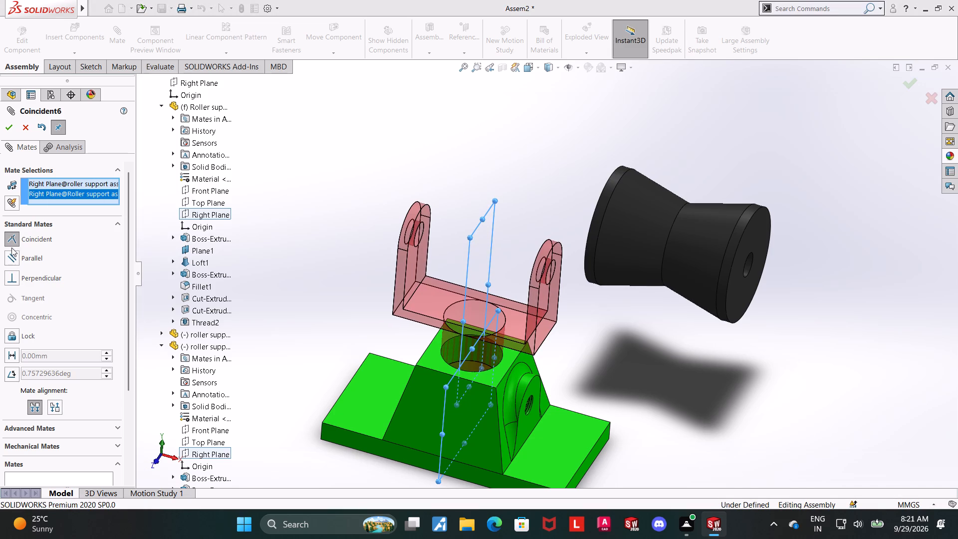
{"action": "left_click", "coordinate": [11, 248]}
{"action": "middle_click_drag", "start_coordinate": [253, 302], "coordinate": [281, 337]}
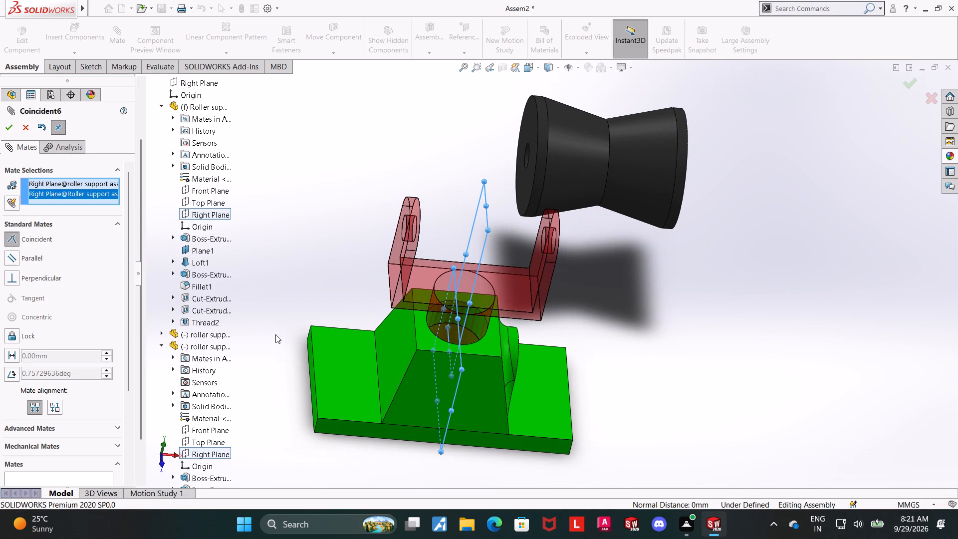
{"action": "left_click", "coordinate": [11, 262]}
{"action": "left_click", "coordinate": [12, 239]}
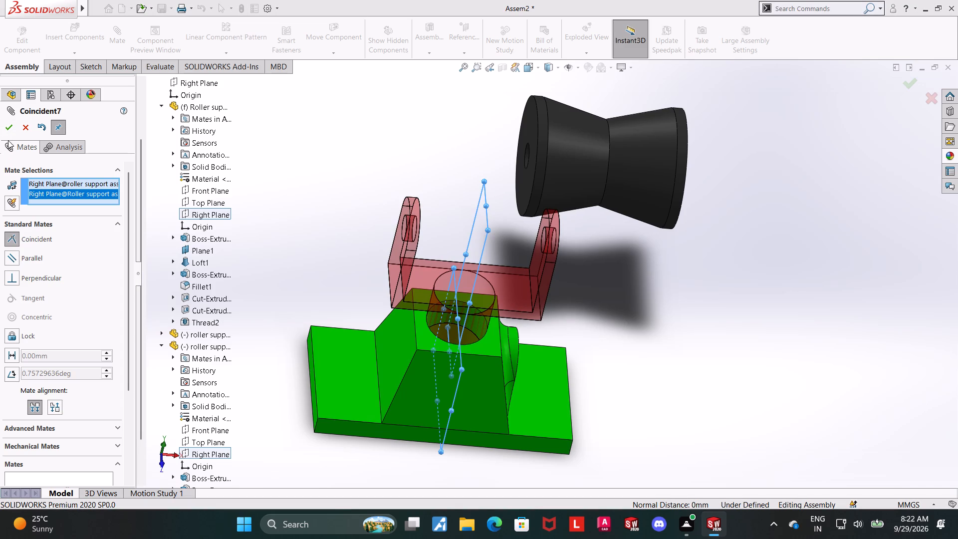
{"action": "left_click", "coordinate": [13, 255]}
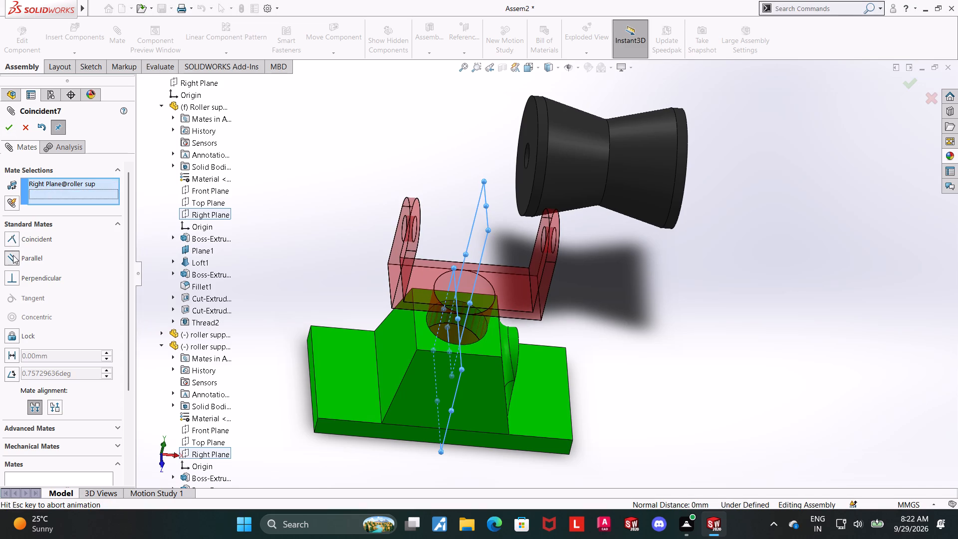
{"action": "left_click", "coordinate": [8, 133]}
{"action": "left_click", "coordinate": [735, 373]}
Add a coincident mate between the underside of the red fork's plate and the top face of the green base.
{"action": "scroll", "coordinate": [603, 348], "scroll_direction": "up", "scroll_amount": 1}
{"action": "middle_click_drag", "start_coordinate": [602, 348], "coordinate": [601, 346]}
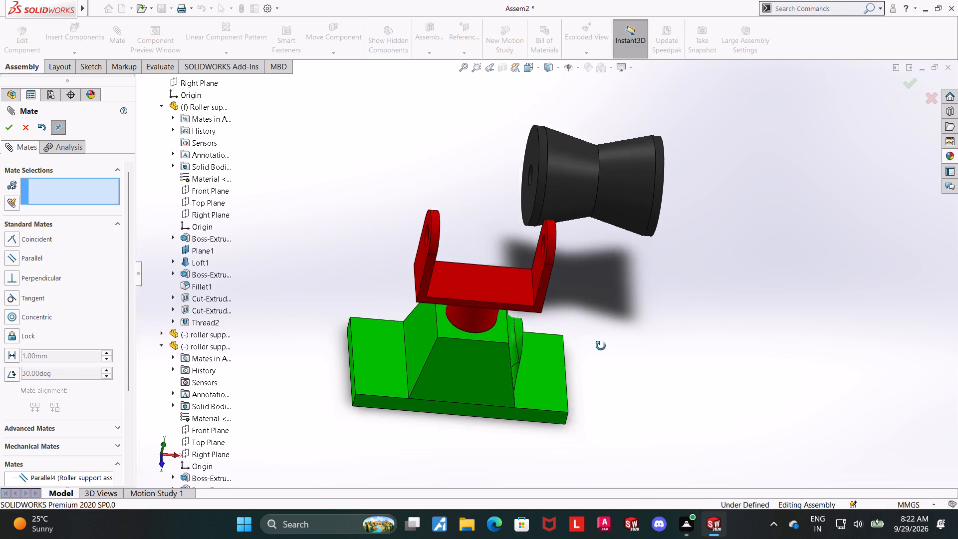
{"action": "middle_click_drag", "start_coordinate": [601, 346], "coordinate": [544, 149]}
{"action": "left_click", "coordinate": [459, 207]}
{"action": "middle_click_drag", "start_coordinate": [545, 286], "coordinate": [574, 534]}
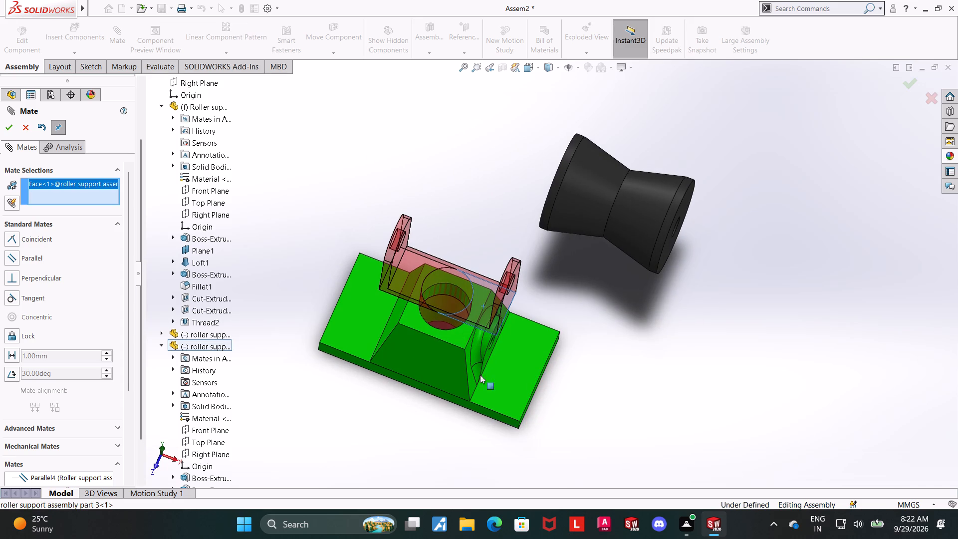
{"action": "left_click", "coordinate": [458, 344], "text": "ctrl"}
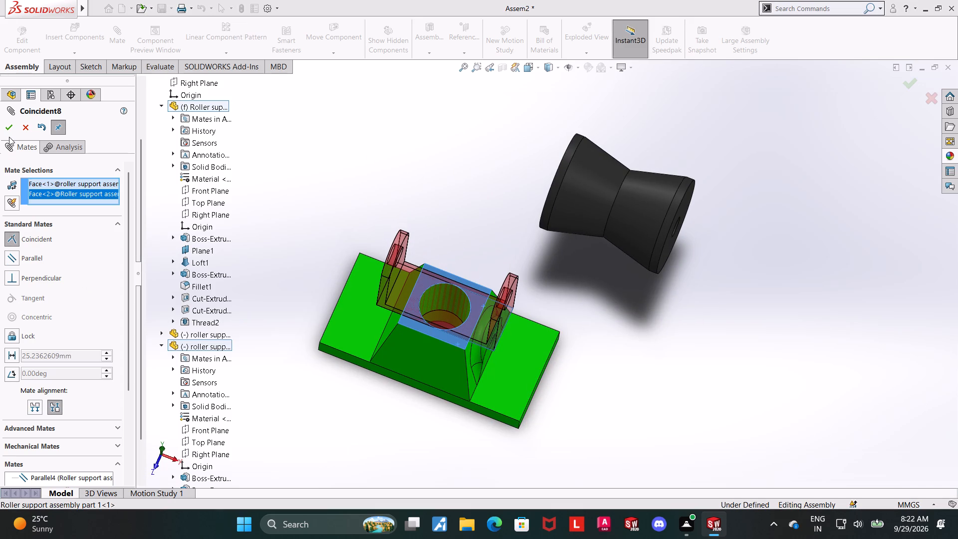
{"action": "left_click", "coordinate": [9, 135]}
{"action": "left_click", "coordinate": [8, 132]}
{"action": "middle_click_drag", "start_coordinate": [606, 361], "coordinate": [586, 263]}
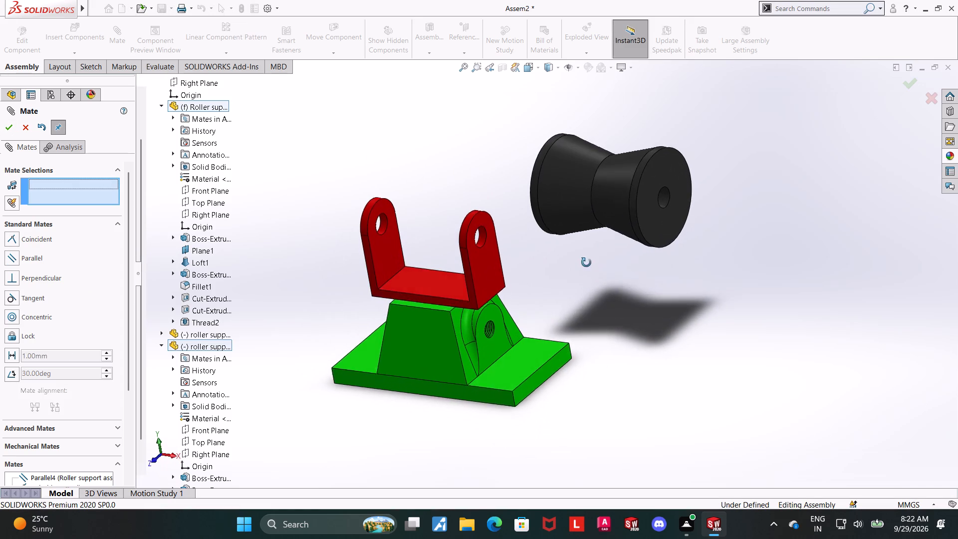
{"action": "middle_click_drag", "start_coordinate": [586, 263], "coordinate": [587, 262]}
{"action": "left_click", "coordinate": [28, 128]}
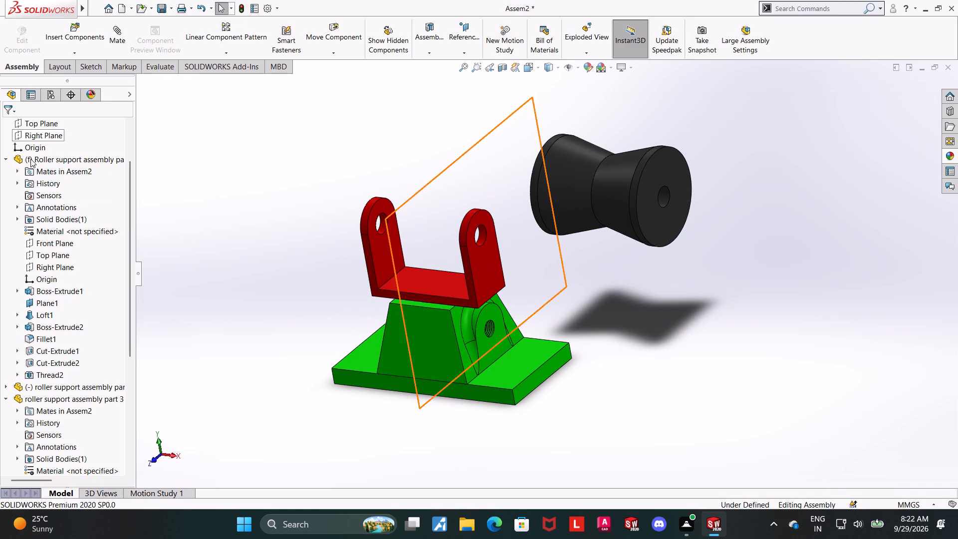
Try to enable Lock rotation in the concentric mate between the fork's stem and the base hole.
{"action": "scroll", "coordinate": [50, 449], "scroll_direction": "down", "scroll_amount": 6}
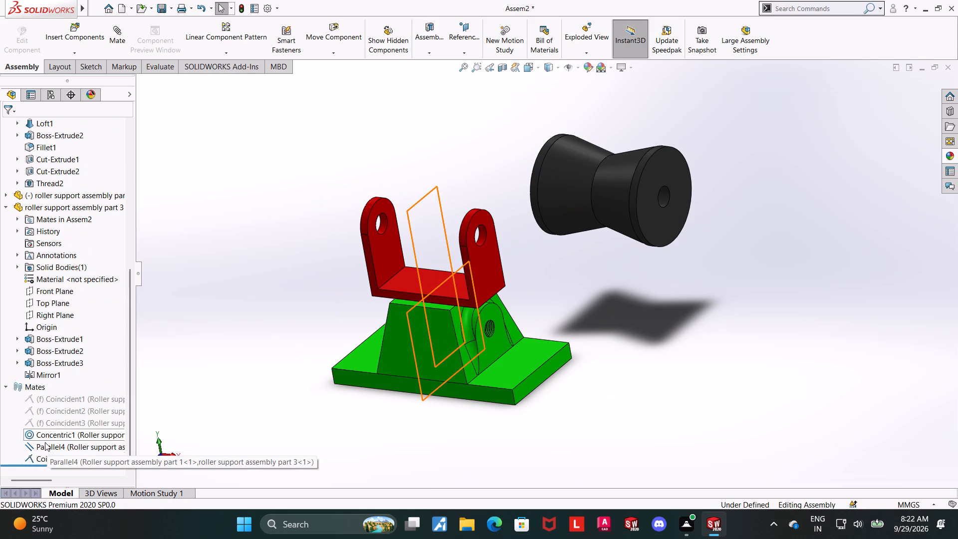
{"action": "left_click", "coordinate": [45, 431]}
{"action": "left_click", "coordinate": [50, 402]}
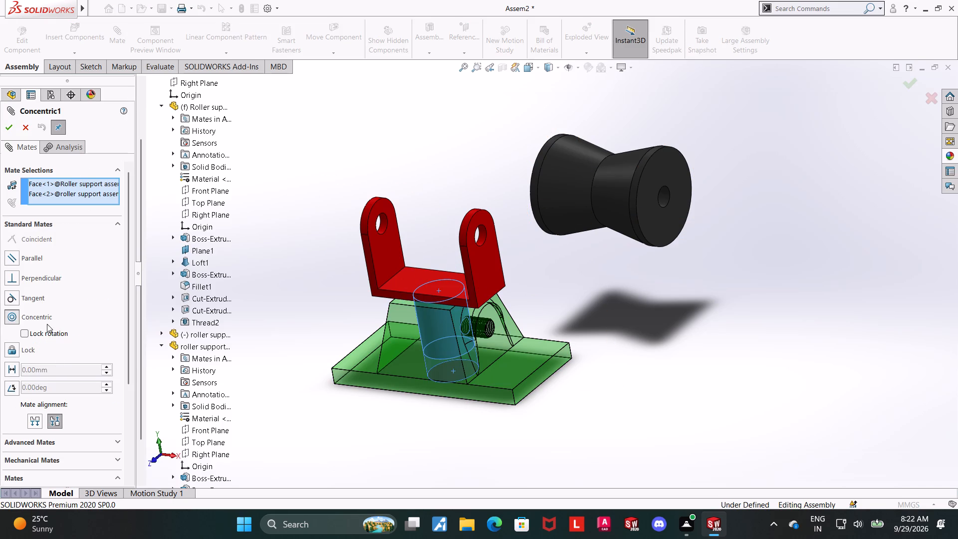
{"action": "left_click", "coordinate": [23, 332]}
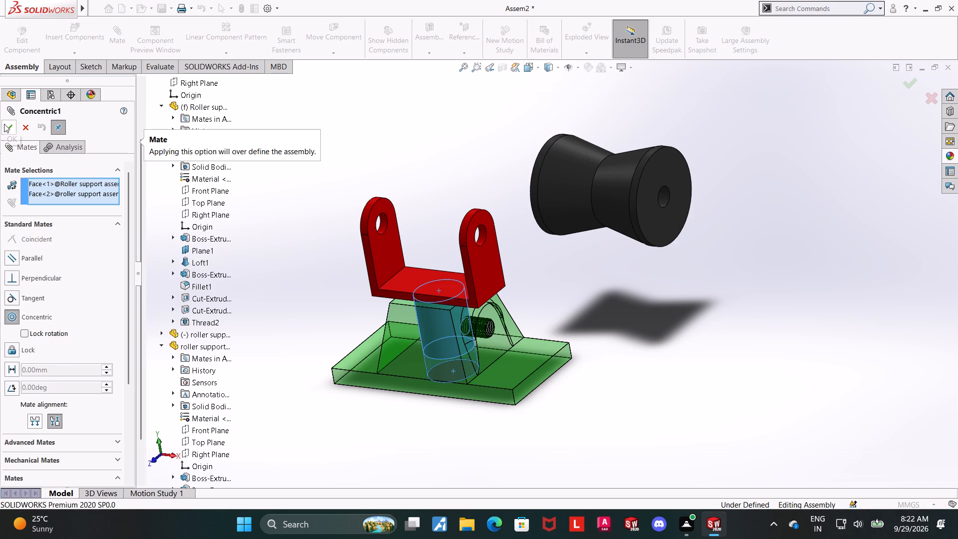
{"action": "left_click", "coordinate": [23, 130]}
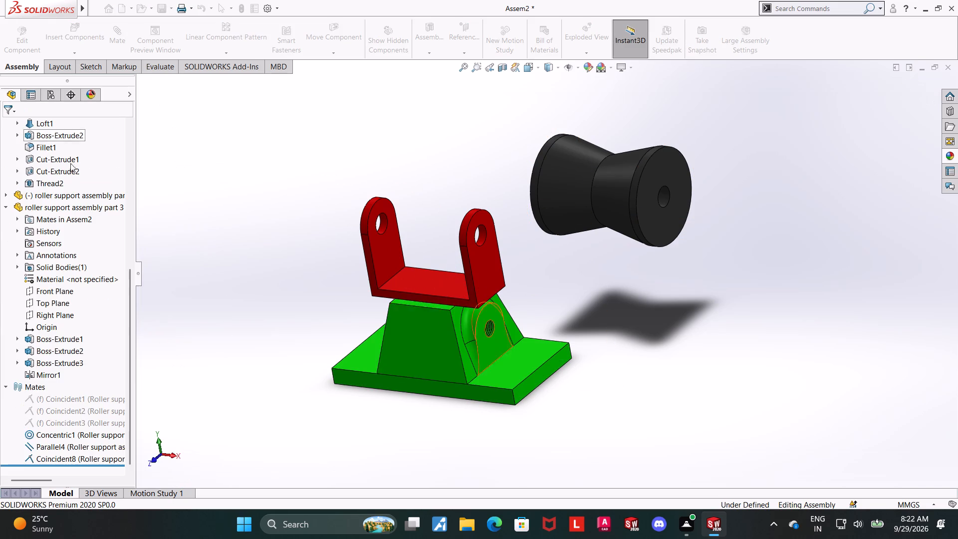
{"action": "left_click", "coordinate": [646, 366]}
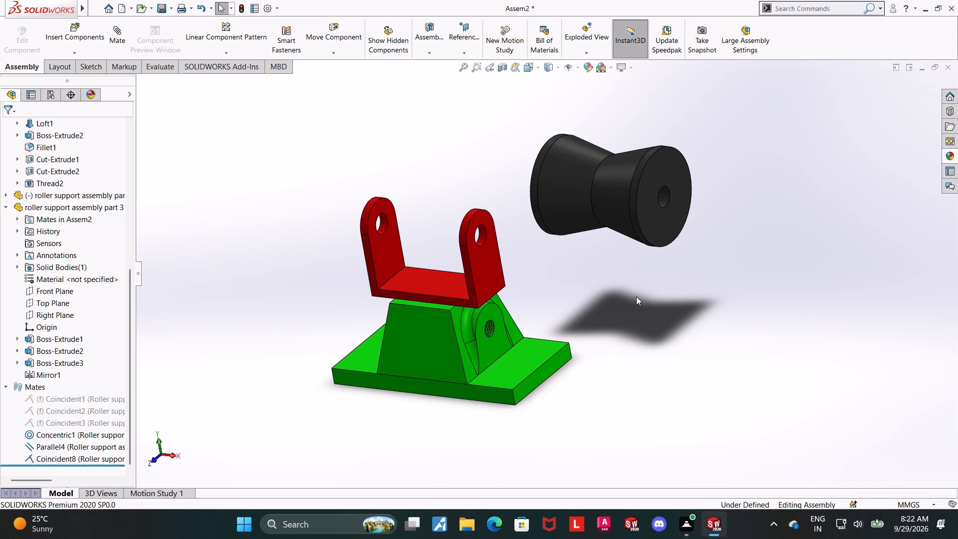
Add a concentric mate between the black roller's 15 mm bore and the hole in the red fork's arm.
{"action": "left_click", "coordinate": [660, 195]}
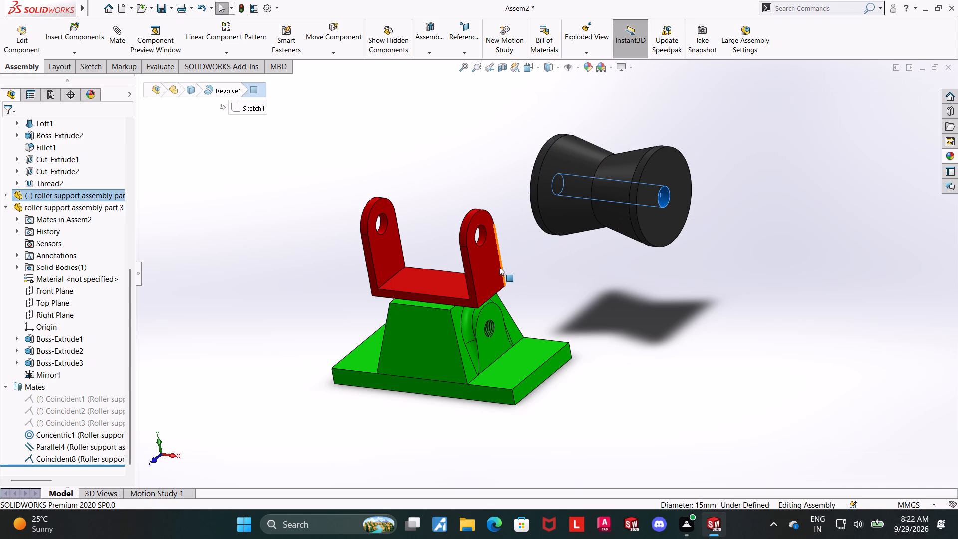
{"action": "left_click", "coordinate": [482, 238], "text": "ctrl"}
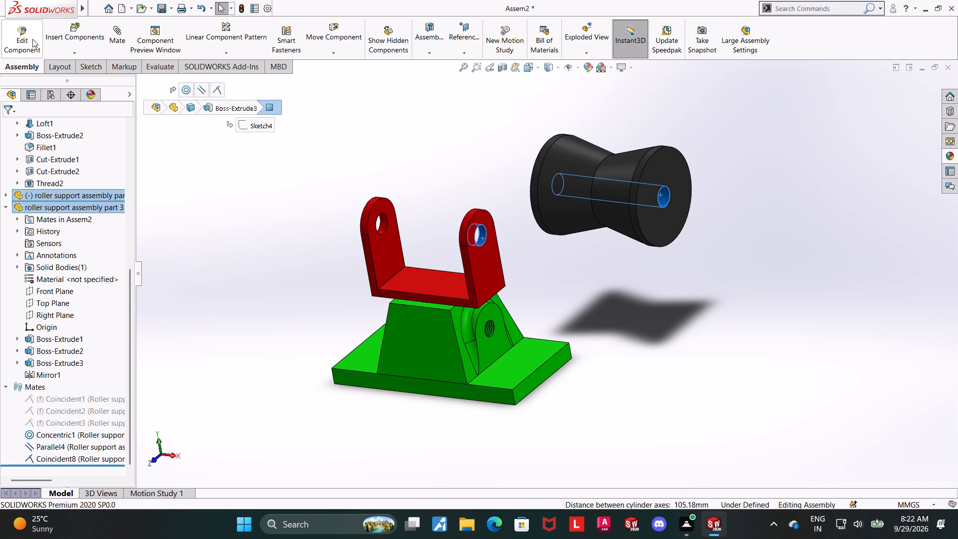
{"action": "left_click", "coordinate": [117, 40]}
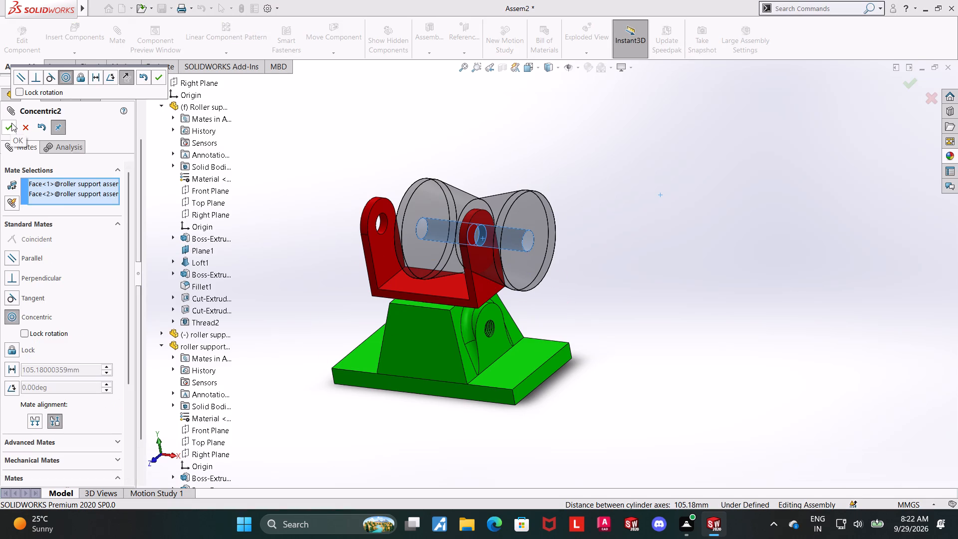
{"action": "left_click", "coordinate": [11, 123]}
Slide the black roller along its axis to sit roughly between the red fork's two arms, and end the Mate command.
{"action": "left_click_drag", "start_coordinate": [474, 241], "coordinate": [412, 230]}
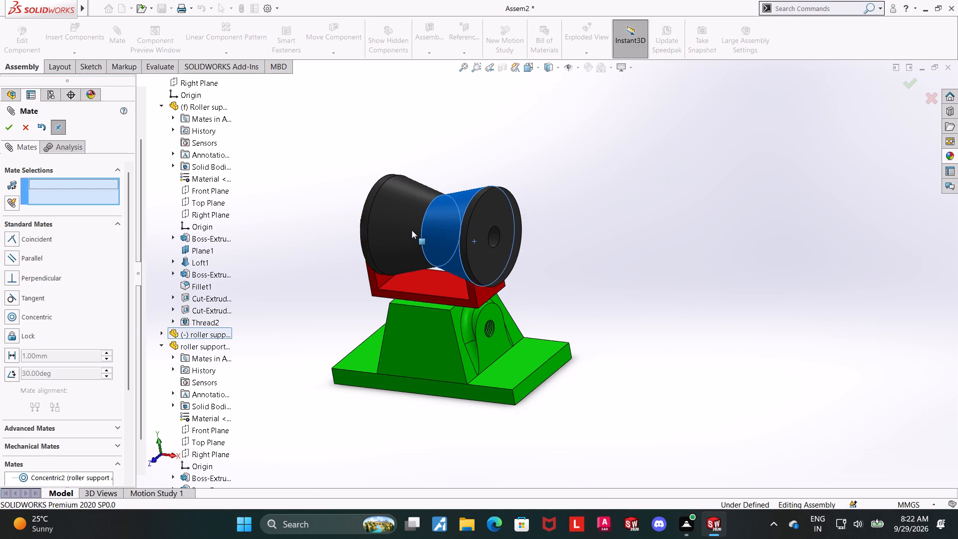
{"action": "left_click_drag", "start_coordinate": [412, 230], "coordinate": [417, 229]}
{"action": "middle_click_drag", "start_coordinate": [721, 267], "coordinate": [760, 249]}
{"action": "left_click_drag", "start_coordinate": [456, 240], "coordinate": [444, 240]}
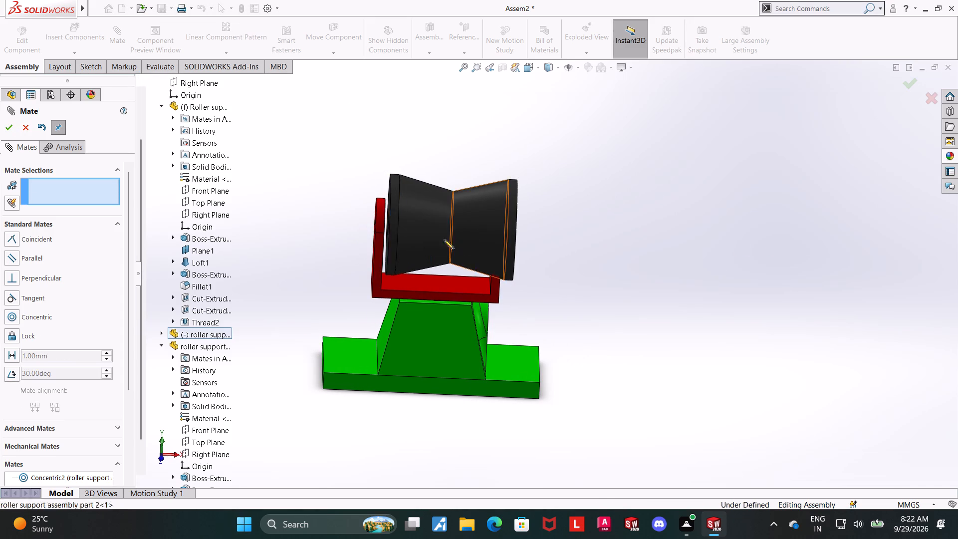
{"action": "left_click_drag", "start_coordinate": [444, 240], "coordinate": [430, 242]}
{"action": "middle_click_drag", "start_coordinate": [597, 279], "coordinate": [562, 282]}
{"action": "middle_click_drag", "start_coordinate": [563, 272], "coordinate": [600, 254]}
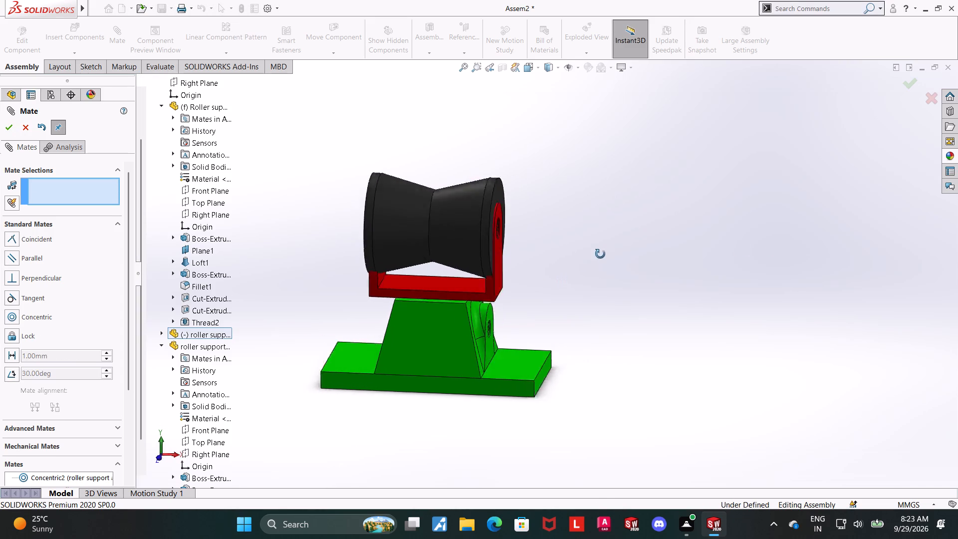
{"action": "middle_click_drag", "start_coordinate": [600, 254], "coordinate": [651, 268]}
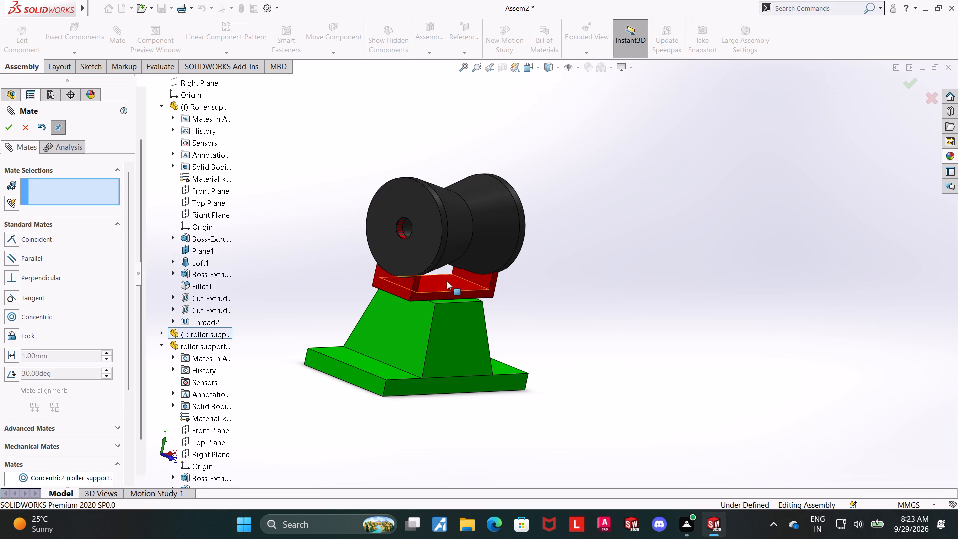
{"action": "left_click", "coordinate": [32, 126]}
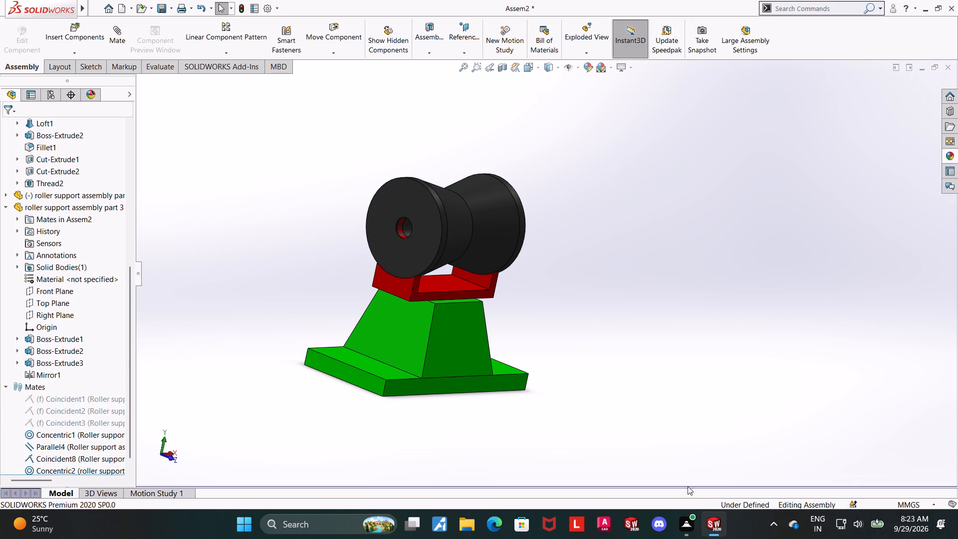
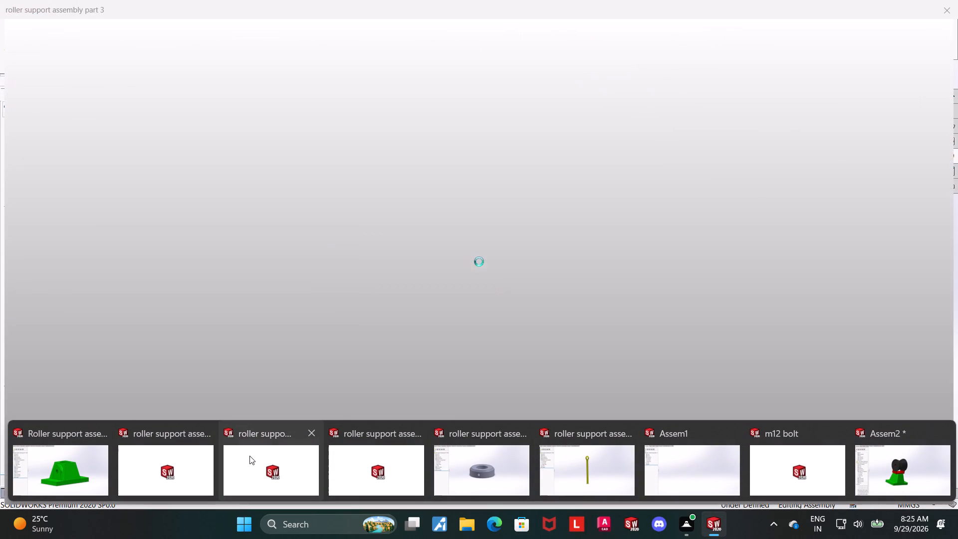
Switch to the red fork part and examine its extrusions, including the definition and side profile of the arm extrusion.
{"action": "left_click", "coordinate": [249, 456]}
{"action": "middle_click_drag", "start_coordinate": [579, 255], "coordinate": [617, 201]}
{"action": "scroll", "coordinate": [588, 246], "scroll_direction": "up", "scroll_amount": 1}
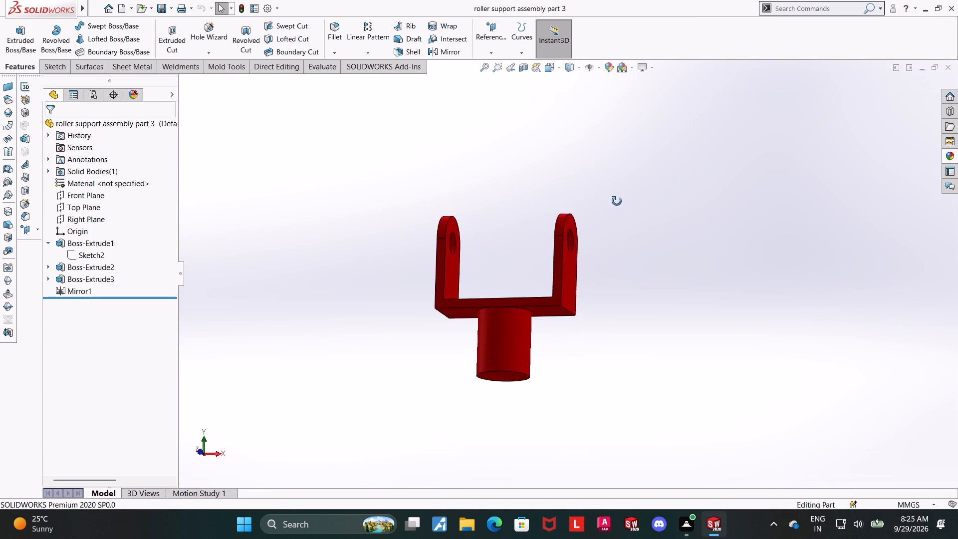
{"action": "middle_click_drag", "start_coordinate": [617, 201], "coordinate": [618, 238]}
{"action": "left_click", "coordinate": [67, 265]}
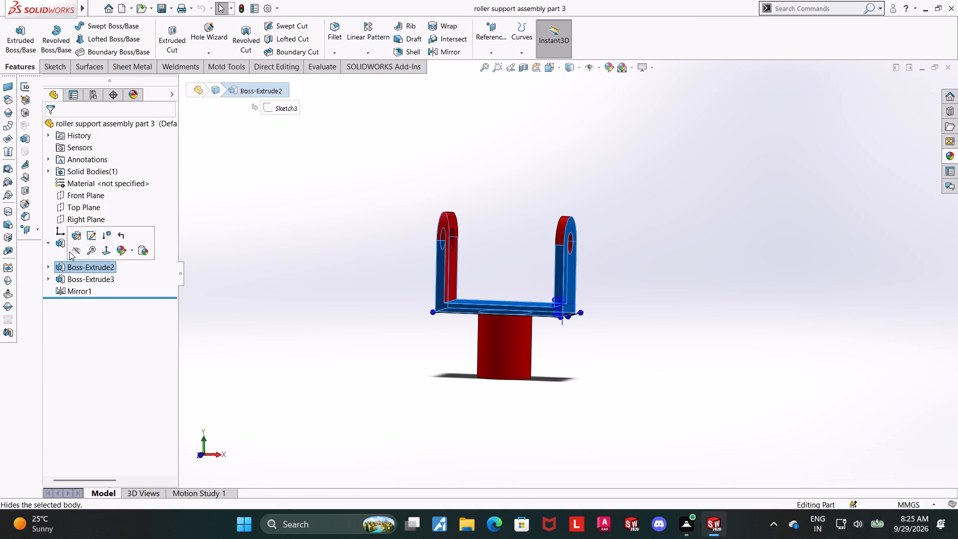
{"action": "left_click", "coordinate": [205, 281]}
{"action": "left_click", "coordinate": [89, 279]}
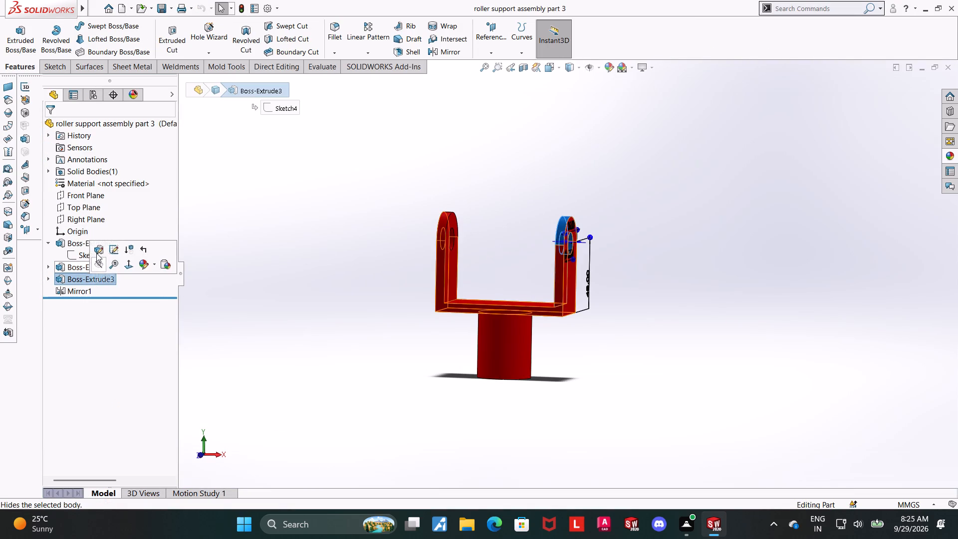
{"action": "left_click", "coordinate": [96, 253]}
{"action": "middle_click_drag", "start_coordinate": [216, 268], "coordinate": [200, 264]}
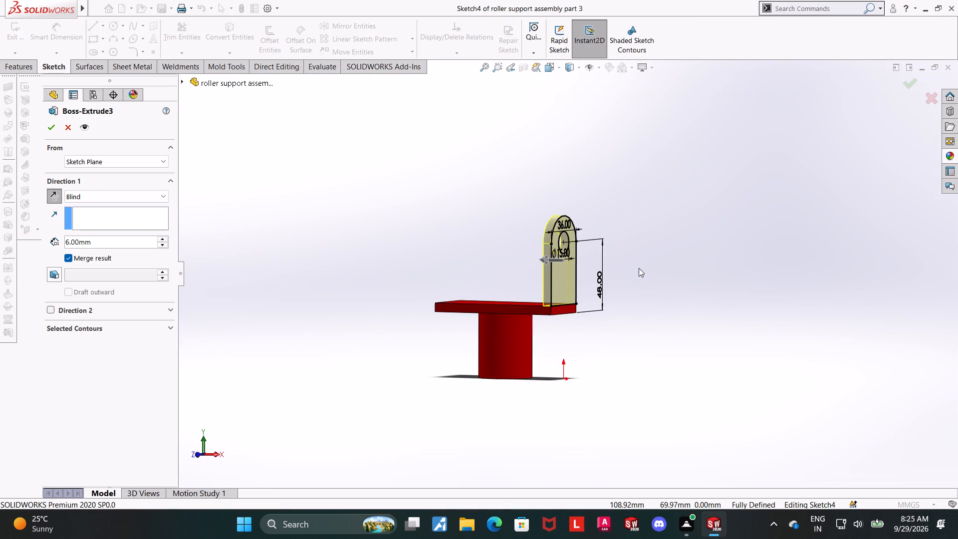
{"action": "scroll", "coordinate": [639, 268], "scroll_direction": "down", "scroll_amount": 3}
{"action": "middle_click_drag", "start_coordinate": [601, 295], "coordinate": [547, 288]}
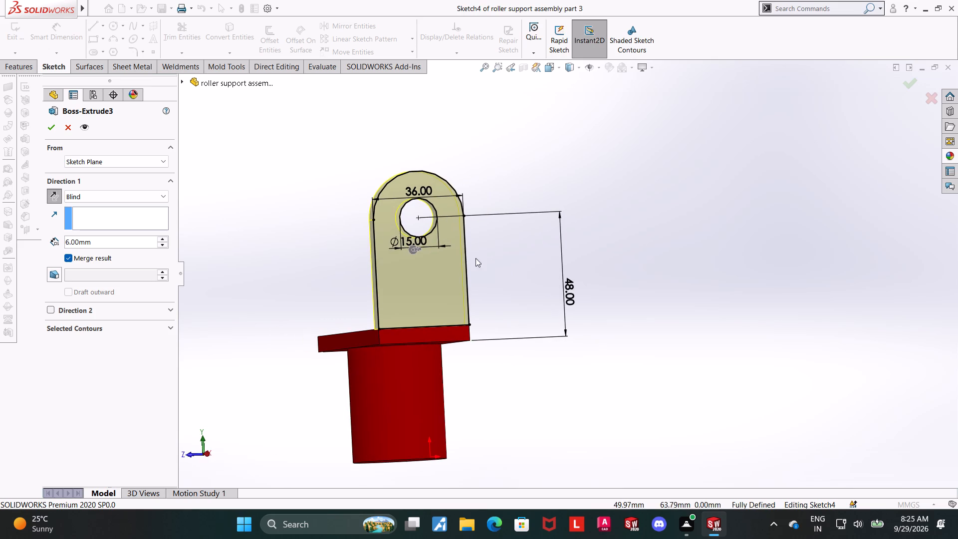
{"action": "left_click", "coordinate": [549, 71]}
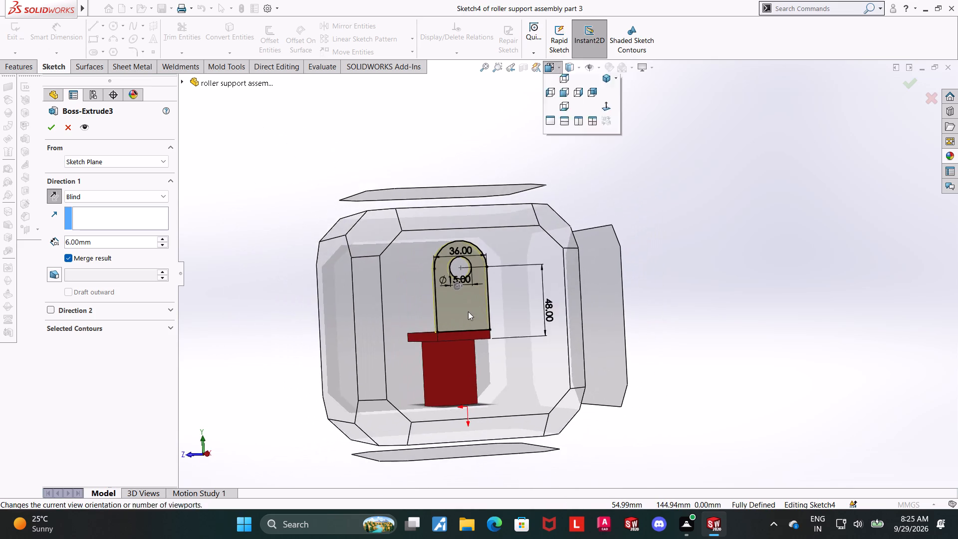
{"action": "left_click", "coordinate": [468, 312]}
{"action": "left_click", "coordinate": [68, 132]}
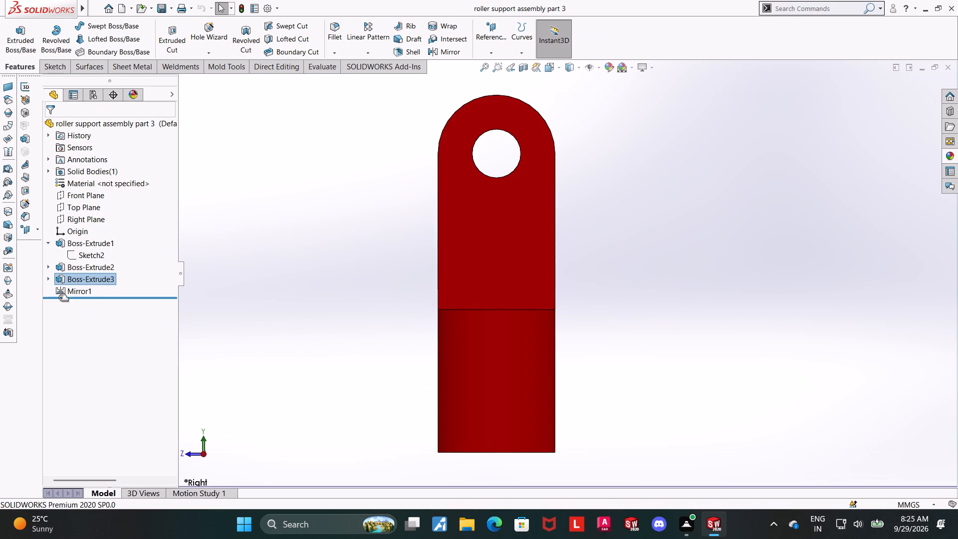
Open the sketch behind the fork's arm extrusion for editing.
{"action": "left_click", "coordinate": [52, 279]}
{"action": "left_click", "coordinate": [68, 286]}
{"action": "left_click", "coordinate": [76, 259]}
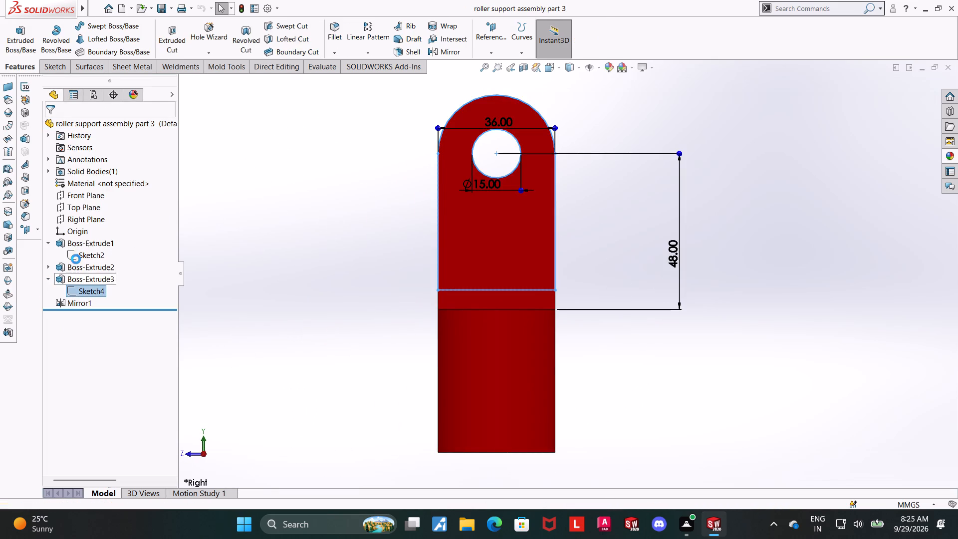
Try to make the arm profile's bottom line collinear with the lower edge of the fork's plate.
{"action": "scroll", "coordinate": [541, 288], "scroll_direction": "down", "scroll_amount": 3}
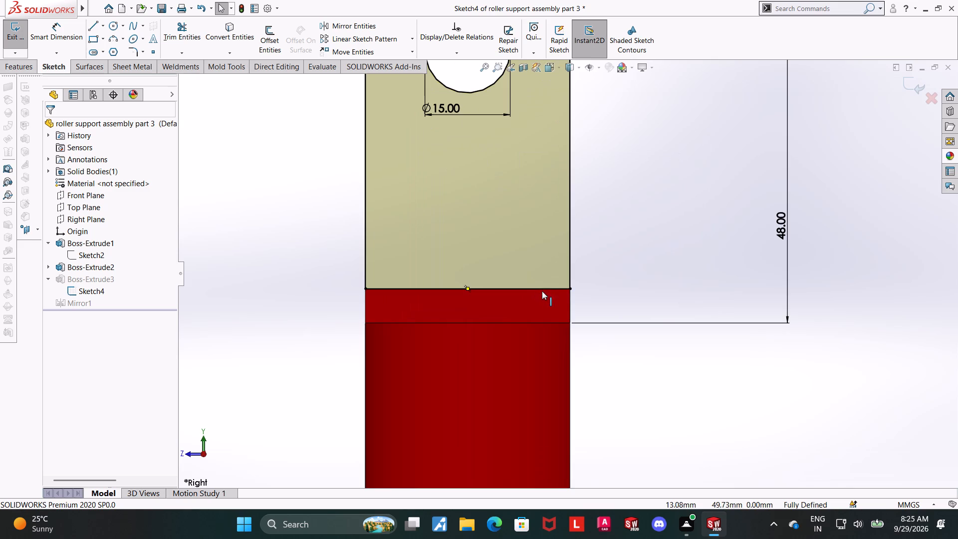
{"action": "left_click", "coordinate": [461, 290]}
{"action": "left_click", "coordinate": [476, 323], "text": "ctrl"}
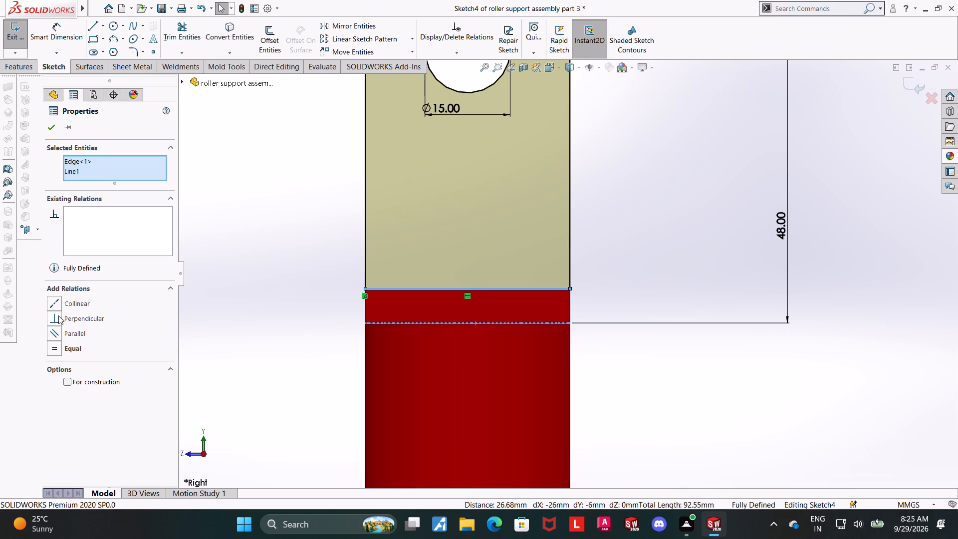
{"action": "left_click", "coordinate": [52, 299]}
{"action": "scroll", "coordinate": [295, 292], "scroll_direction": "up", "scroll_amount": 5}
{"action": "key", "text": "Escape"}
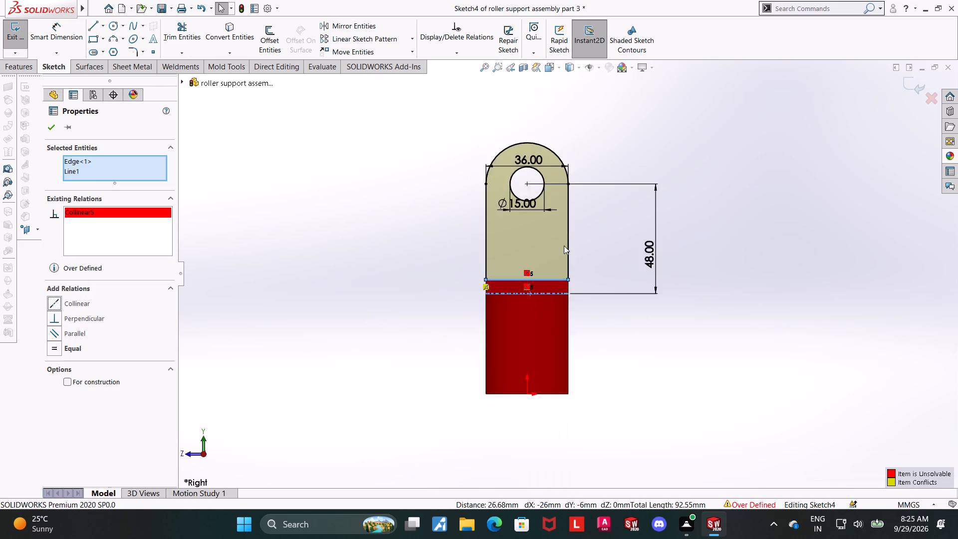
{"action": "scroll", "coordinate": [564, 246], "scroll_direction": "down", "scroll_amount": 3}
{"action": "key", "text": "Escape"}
Trim away the bottom line of the arm profile.
{"action": "left_click", "coordinate": [192, 35]}
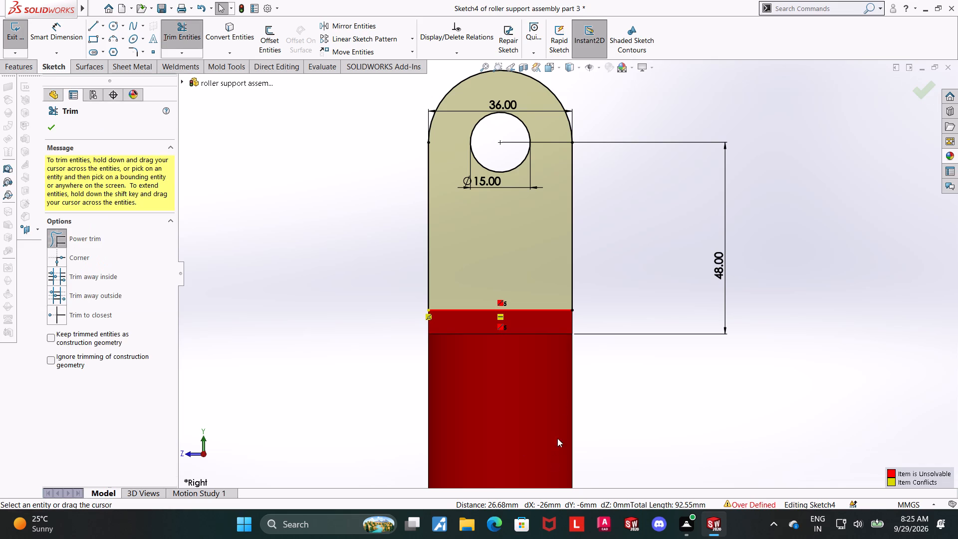
{"action": "left_click_drag", "start_coordinate": [549, 291], "coordinate": [545, 310]}
{"action": "left_click_drag", "start_coordinate": [548, 278], "coordinate": [542, 337]}
{"action": "key", "text": "Escape"}
{"action": "key", "text": "Escape"}
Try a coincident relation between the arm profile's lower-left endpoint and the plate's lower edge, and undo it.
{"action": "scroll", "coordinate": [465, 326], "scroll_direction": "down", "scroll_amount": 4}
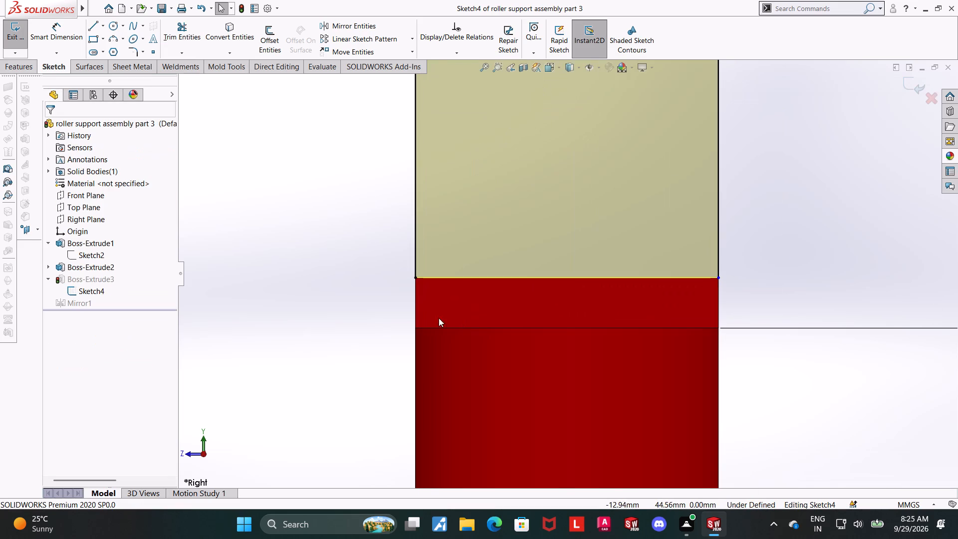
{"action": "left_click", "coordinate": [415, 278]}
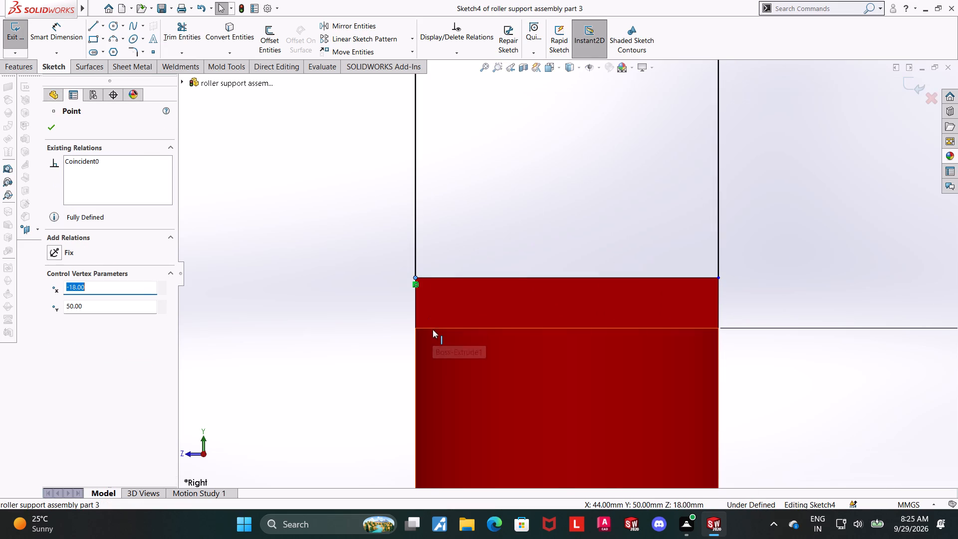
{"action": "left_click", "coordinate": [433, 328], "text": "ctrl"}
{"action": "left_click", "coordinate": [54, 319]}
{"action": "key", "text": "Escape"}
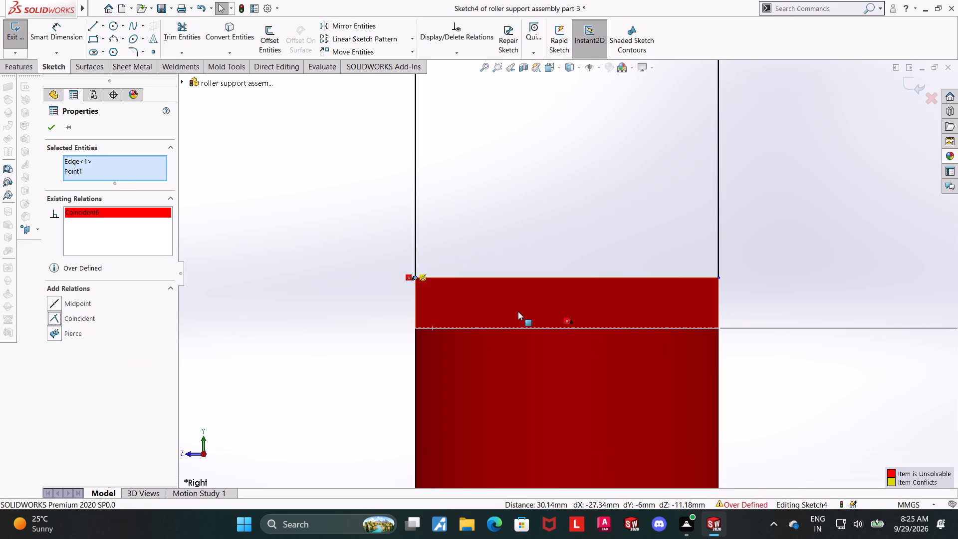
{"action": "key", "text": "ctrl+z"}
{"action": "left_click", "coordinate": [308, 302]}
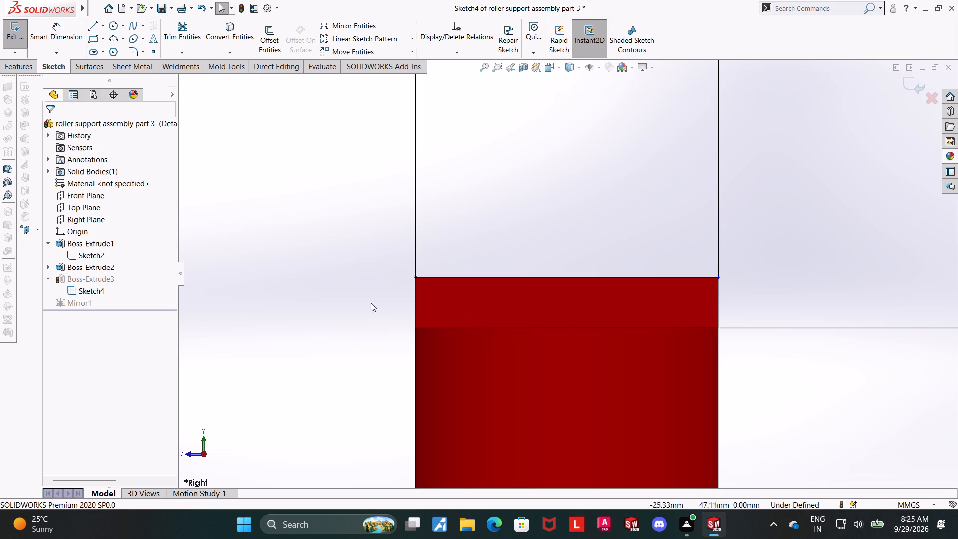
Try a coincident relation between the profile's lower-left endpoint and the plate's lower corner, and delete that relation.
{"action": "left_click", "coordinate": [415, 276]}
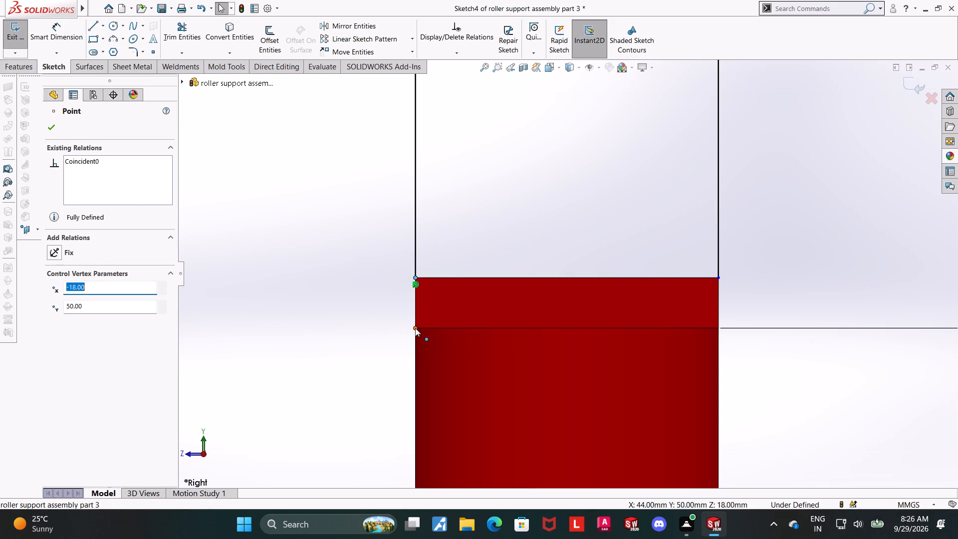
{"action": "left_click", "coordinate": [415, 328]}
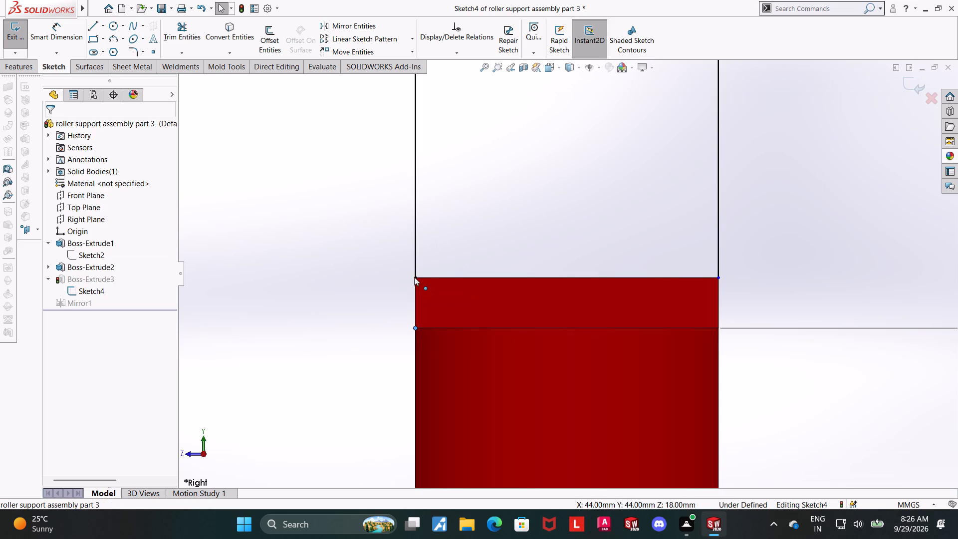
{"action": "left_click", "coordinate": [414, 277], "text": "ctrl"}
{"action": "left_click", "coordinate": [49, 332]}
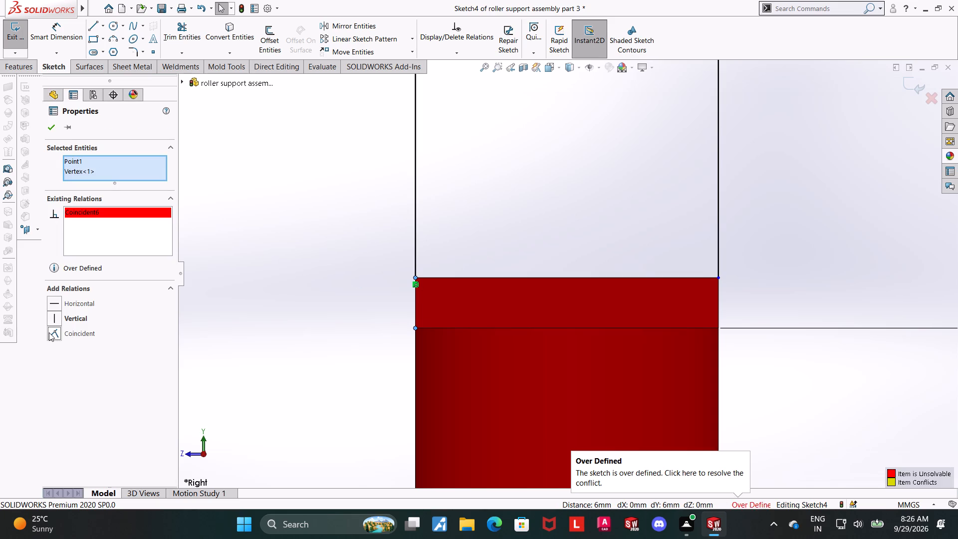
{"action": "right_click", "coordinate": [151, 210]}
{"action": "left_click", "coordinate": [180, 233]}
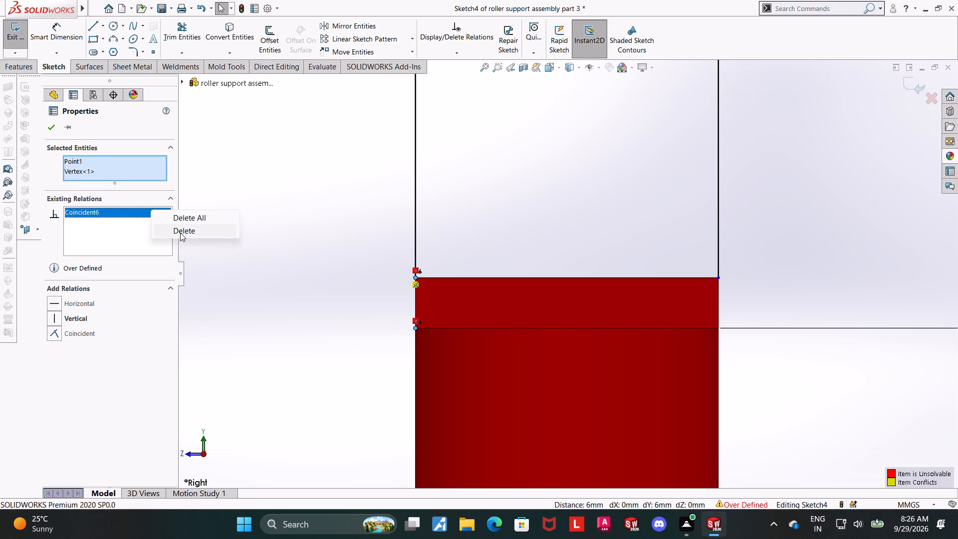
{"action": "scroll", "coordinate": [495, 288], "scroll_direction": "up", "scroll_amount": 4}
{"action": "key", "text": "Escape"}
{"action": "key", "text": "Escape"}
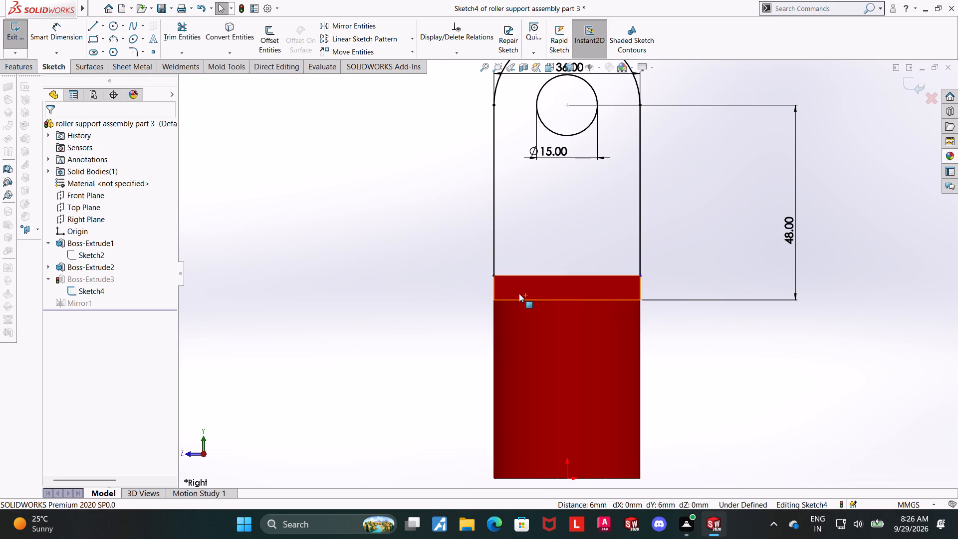
Extend the arm profile to the plate's underside with lines 6 mm down, 36 mm across and 6 mm up.
{"action": "scroll", "coordinate": [520, 312], "scroll_direction": "down", "scroll_amount": 5}
{"action": "left_click_drag", "start_coordinate": [95, 26], "coordinate": [100, 27]}
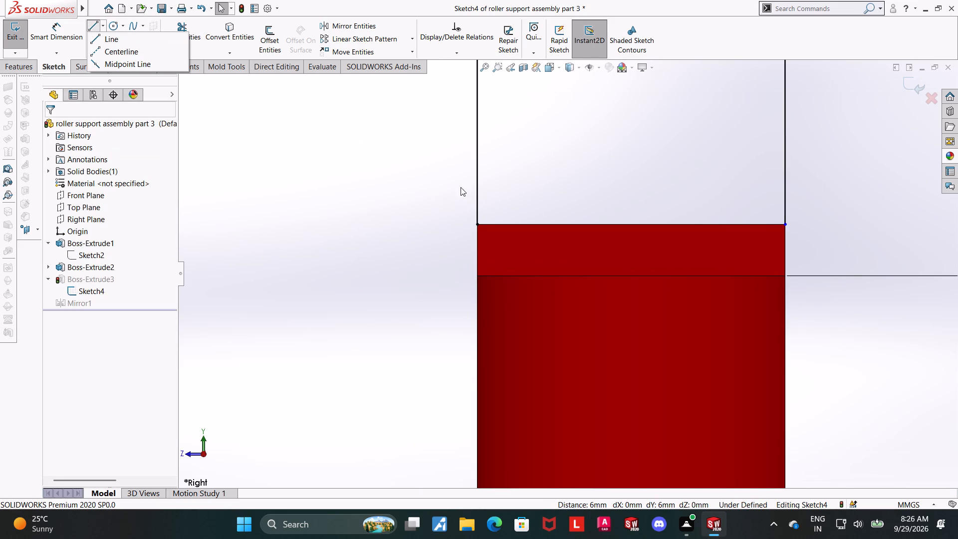
{"action": "left_click", "coordinate": [128, 43]}
{"action": "left_click", "coordinate": [478, 226]}
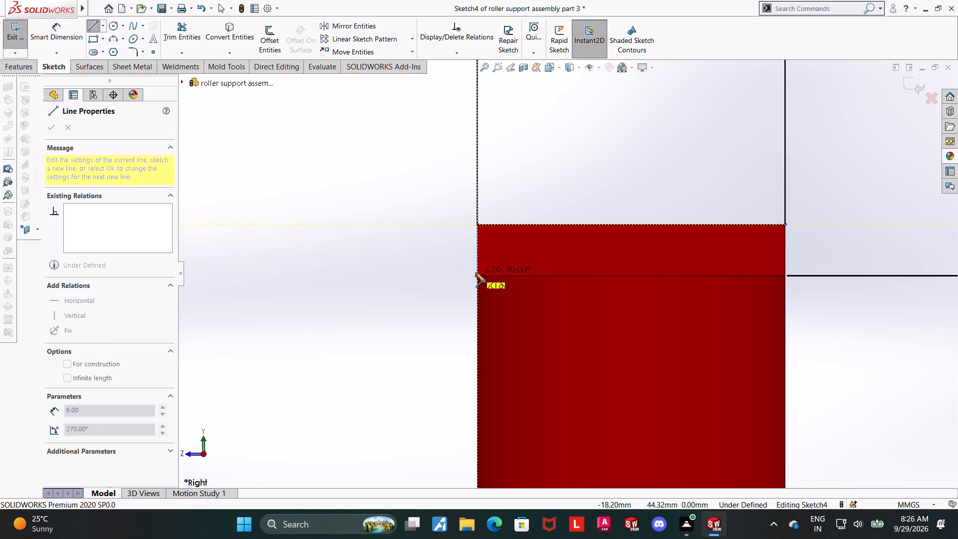
{"action": "left_click", "coordinate": [477, 276]}
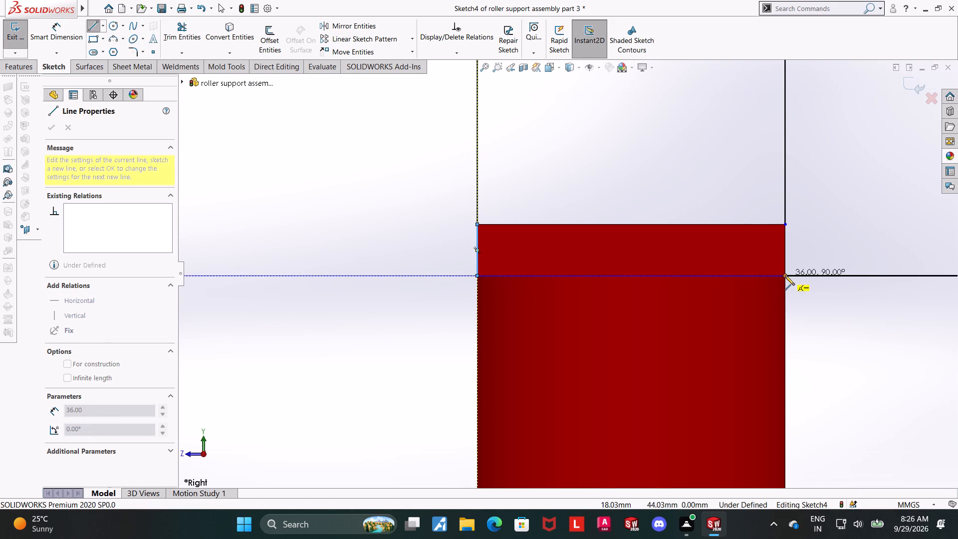
{"action": "left_click", "coordinate": [785, 275]}
{"action": "left_click", "coordinate": [783, 225]}
{"action": "key", "text": "Escape"}
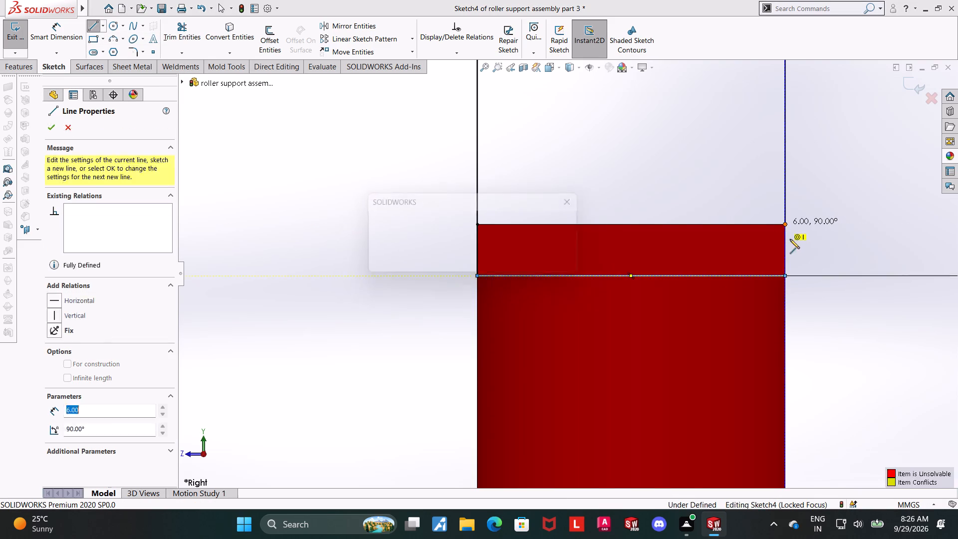
{"action": "key", "text": "Escape"}
Delete the 48 mm dimension that sets the hole centre's height in the arm sketch.
{"action": "scroll", "coordinate": [792, 257], "scroll_direction": "up", "scroll_amount": 6}
{"action": "middle_click_drag", "start_coordinate": [699, 264], "coordinate": [716, 288]}
{"action": "scroll", "coordinate": [716, 286], "scroll_direction": "up", "scroll_amount": 3}
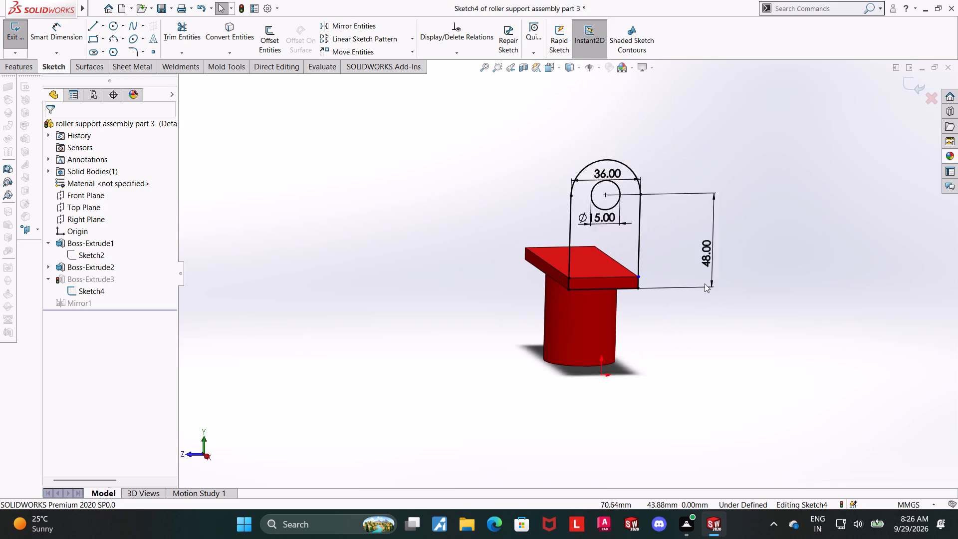
{"action": "scroll", "coordinate": [627, 265], "scroll_direction": "down", "scroll_amount": 4}
{"action": "key", "text": "Escape"}
{"action": "middle_click_drag", "start_coordinate": [647, 277], "coordinate": [630, 279]}
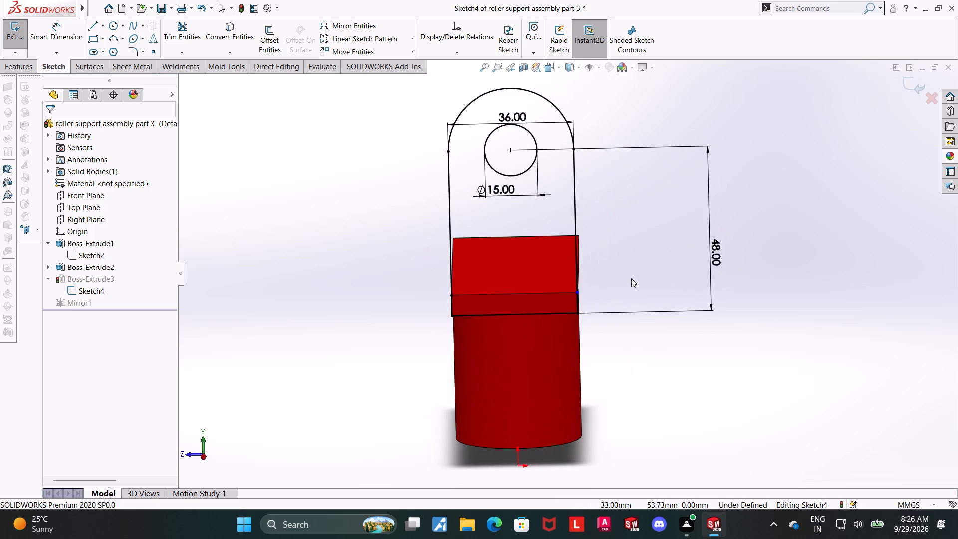
{"action": "scroll", "coordinate": [628, 291], "scroll_direction": "down", "scroll_amount": 2}
{"action": "left_click", "coordinate": [628, 287]}
{"action": "right_click", "coordinate": [747, 230]}
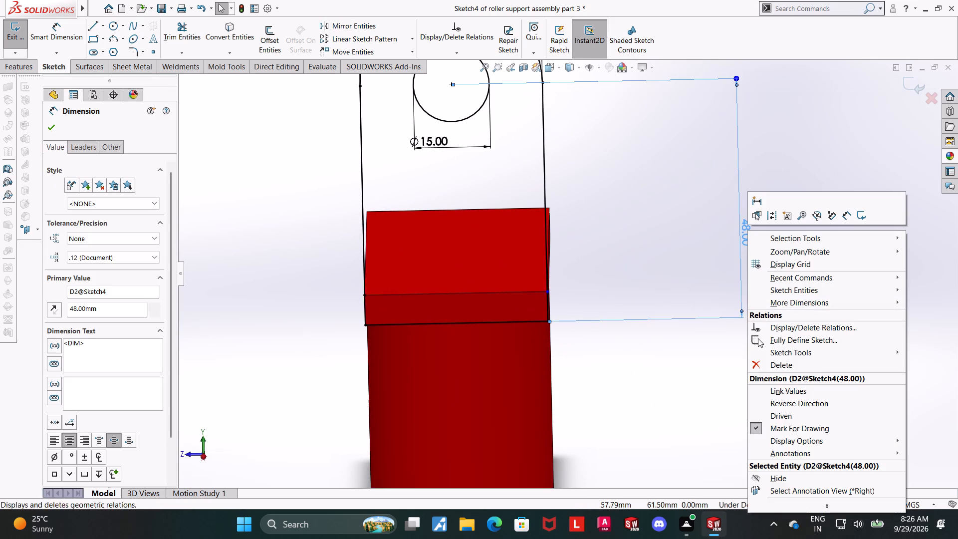
{"action": "left_click", "coordinate": [773, 363]}
Dimension the vertical distance from the arm profile's new bottom line to the centre of the 15 mm hole.
{"action": "left_click", "coordinate": [43, 28]}
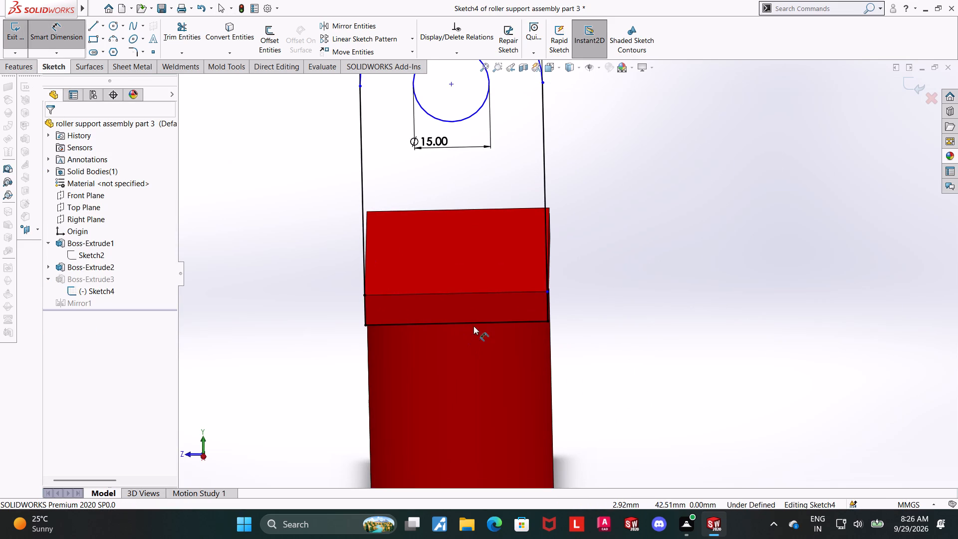
{"action": "left_click", "coordinate": [474, 325]}
{"action": "scroll", "coordinate": [479, 289], "scroll_direction": "up", "scroll_amount": 3}
{"action": "left_click", "coordinate": [501, 164]}
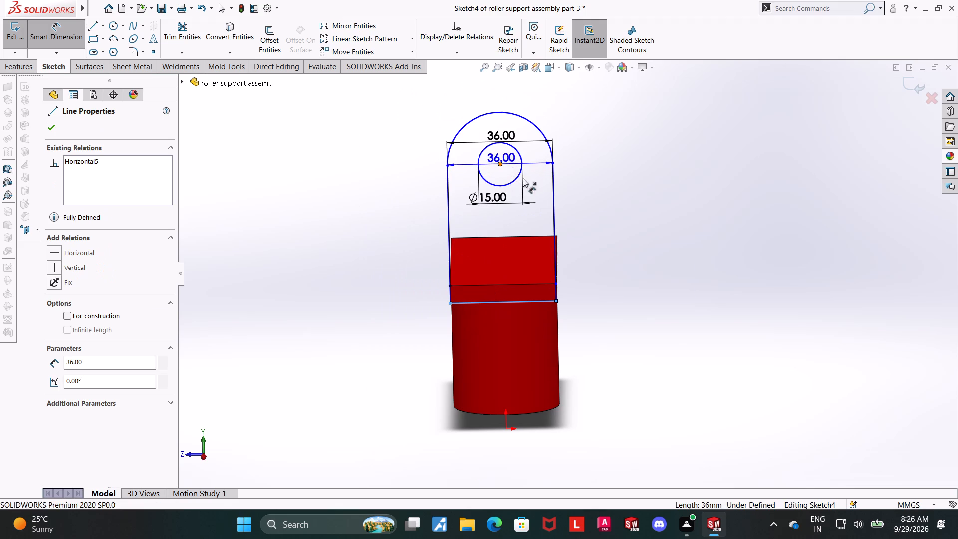
{"action": "left_click", "coordinate": [692, 239]}
{"action": "left_click", "coordinate": [649, 223]}
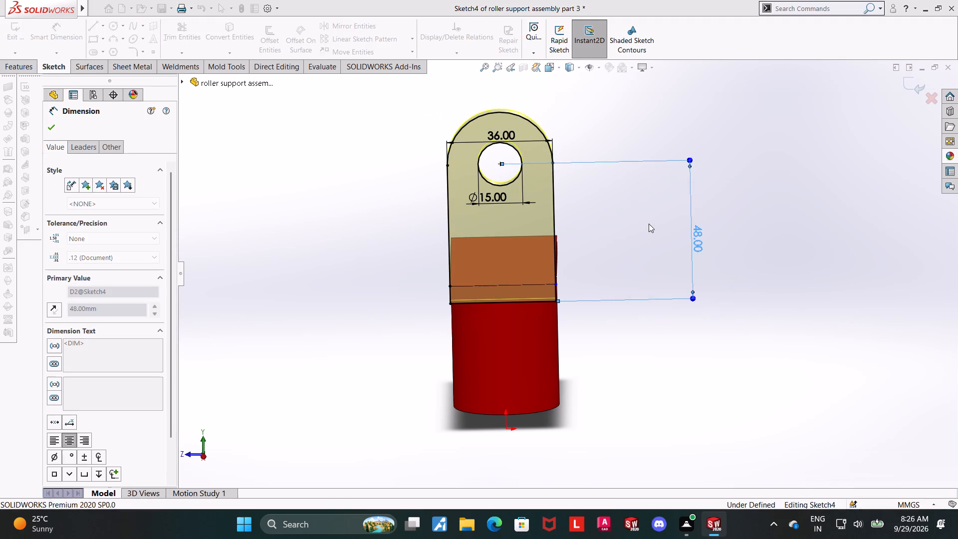
{"action": "scroll", "coordinate": [629, 297], "scroll_direction": "up", "scroll_amount": 3}
{"action": "middle_click_drag", "start_coordinate": [618, 310], "coordinate": [635, 317]}
{"action": "scroll", "coordinate": [589, 282], "scroll_direction": "down", "scroll_amount": 4}
{"action": "key", "text": "Escape"}
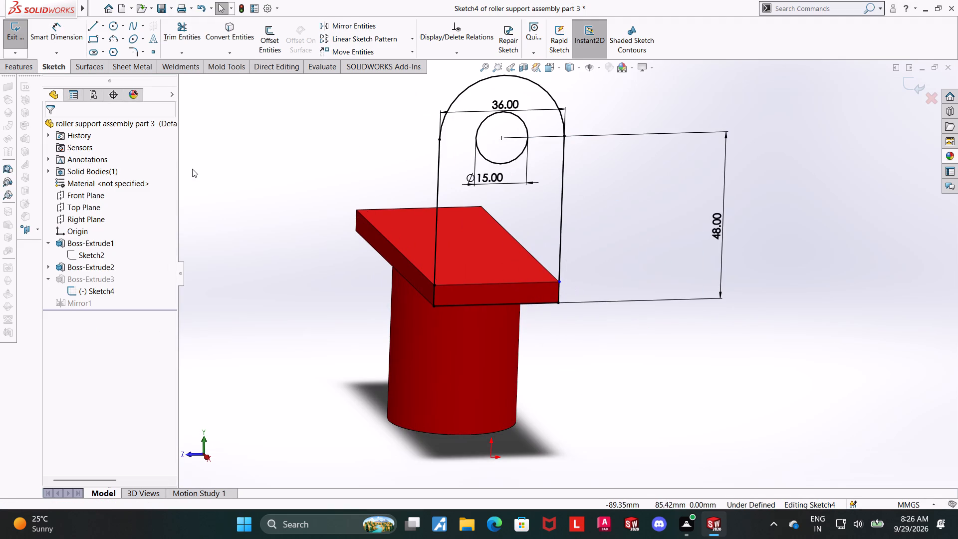
{"action": "key", "text": "Escape"}
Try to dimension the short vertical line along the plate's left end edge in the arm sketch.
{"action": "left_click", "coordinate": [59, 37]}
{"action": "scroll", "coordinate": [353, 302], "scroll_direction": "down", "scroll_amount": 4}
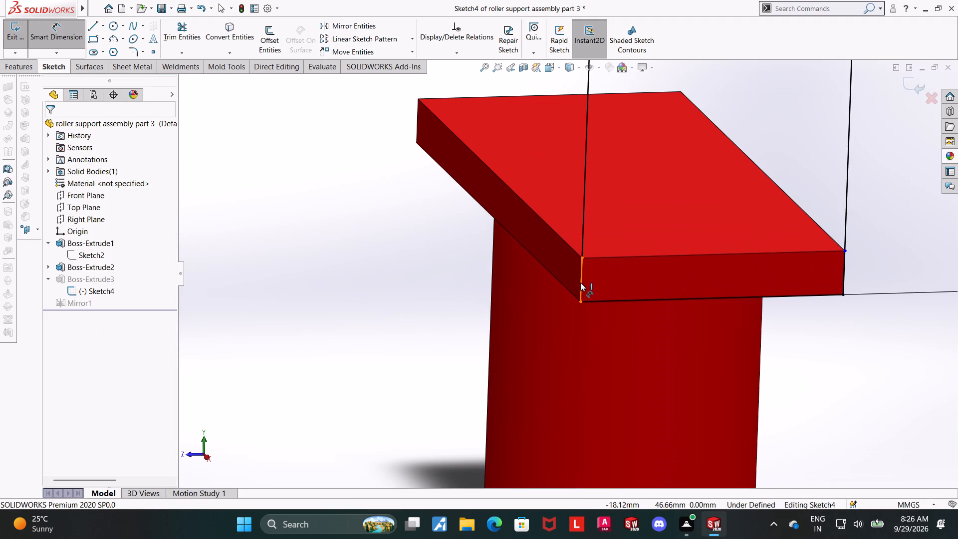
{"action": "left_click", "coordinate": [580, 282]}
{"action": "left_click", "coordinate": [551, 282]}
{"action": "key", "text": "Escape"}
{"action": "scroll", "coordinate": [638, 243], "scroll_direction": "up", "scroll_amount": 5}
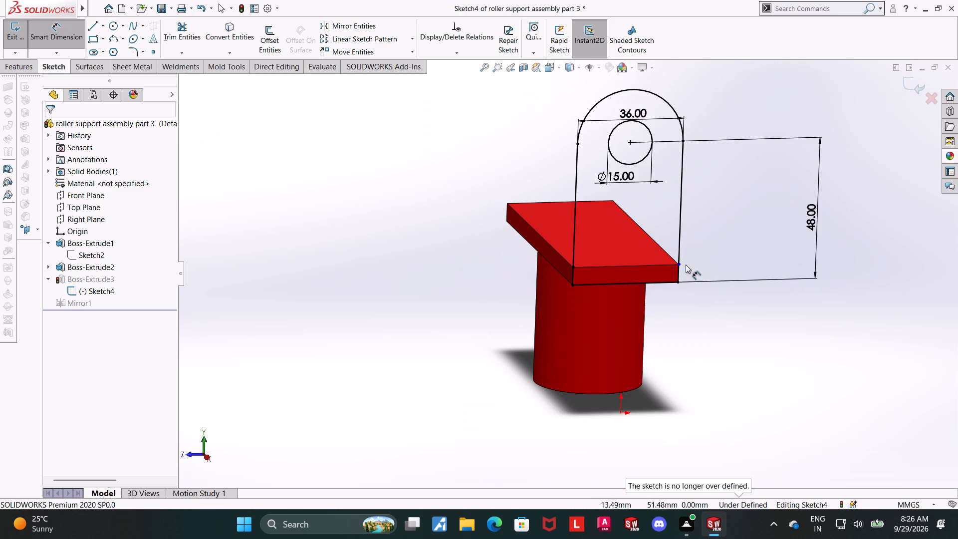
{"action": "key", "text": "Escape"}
Inspect the arm profile's corner point and short vertical line beside the plate's end, viewed from the right.
{"action": "middle_click_drag", "start_coordinate": [705, 259], "coordinate": [692, 240]}
{"action": "left_click", "coordinate": [553, 74]}
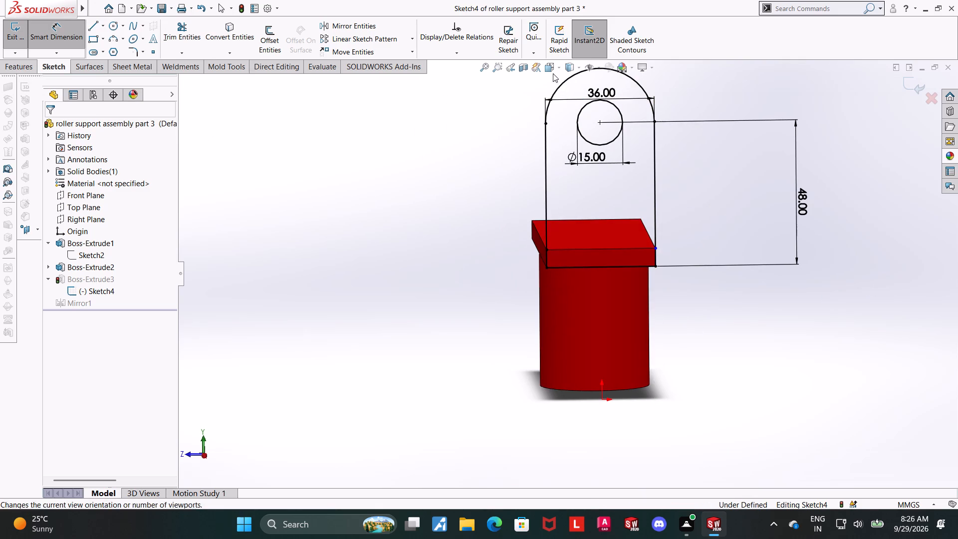
{"action": "left_click", "coordinate": [548, 69]}
{"action": "left_click", "coordinate": [505, 303]}
{"action": "scroll", "coordinate": [486, 258], "scroll_direction": "down", "scroll_amount": 3}
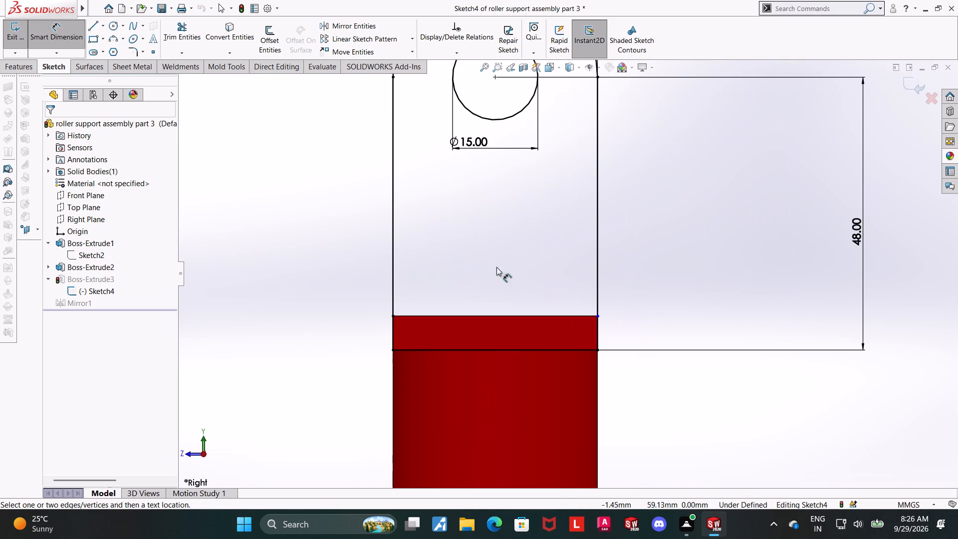
{"action": "key", "text": "Escape"}
{"action": "left_click", "coordinate": [600, 315]}
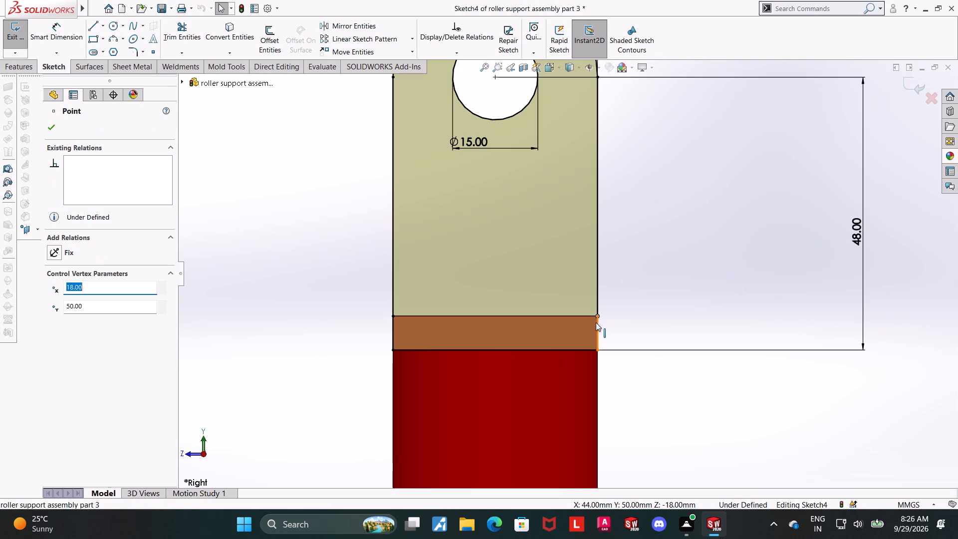
{"action": "left_click", "coordinate": [597, 324], "text": "ctrl"}
{"action": "key", "text": "Escape"}
{"action": "key", "text": "Escape"}
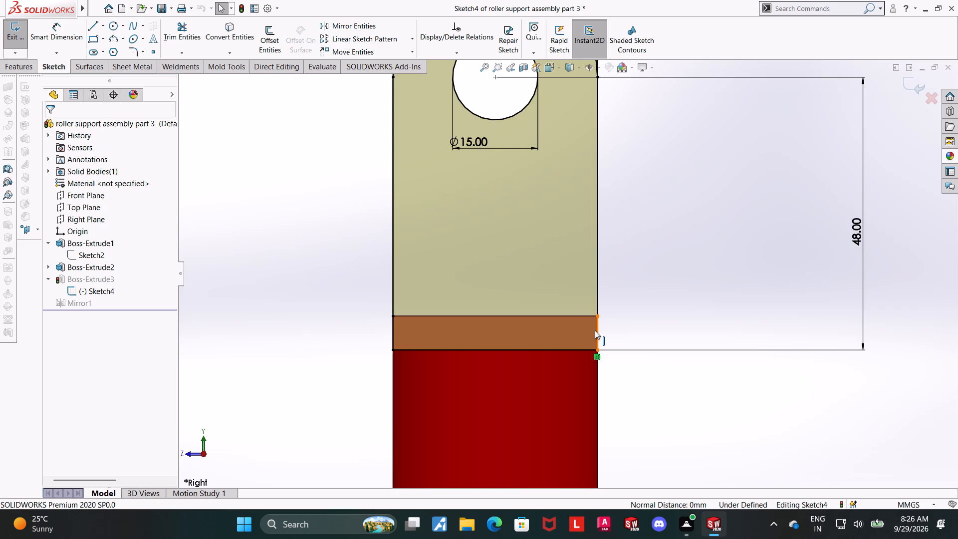
{"action": "key", "text": "Escape"}
{"action": "key", "text": "Escape"}
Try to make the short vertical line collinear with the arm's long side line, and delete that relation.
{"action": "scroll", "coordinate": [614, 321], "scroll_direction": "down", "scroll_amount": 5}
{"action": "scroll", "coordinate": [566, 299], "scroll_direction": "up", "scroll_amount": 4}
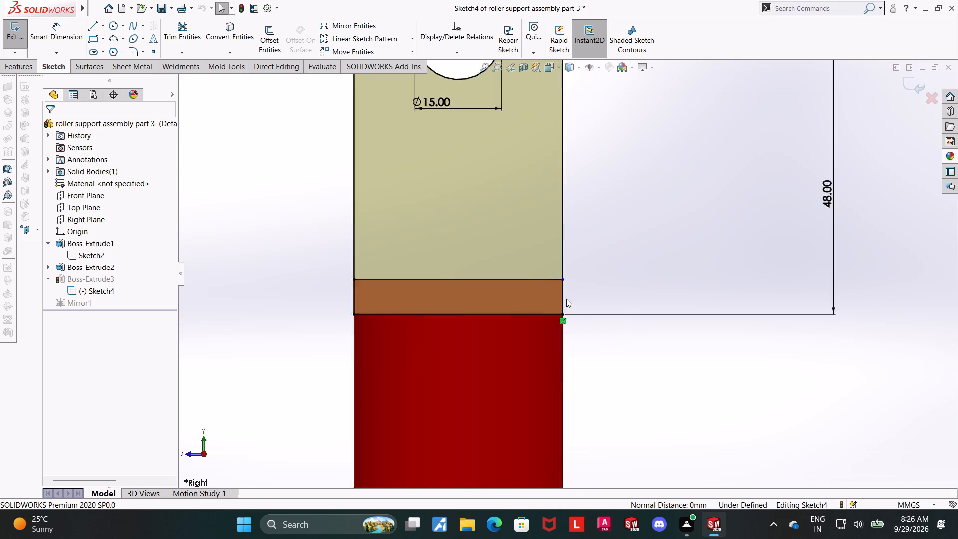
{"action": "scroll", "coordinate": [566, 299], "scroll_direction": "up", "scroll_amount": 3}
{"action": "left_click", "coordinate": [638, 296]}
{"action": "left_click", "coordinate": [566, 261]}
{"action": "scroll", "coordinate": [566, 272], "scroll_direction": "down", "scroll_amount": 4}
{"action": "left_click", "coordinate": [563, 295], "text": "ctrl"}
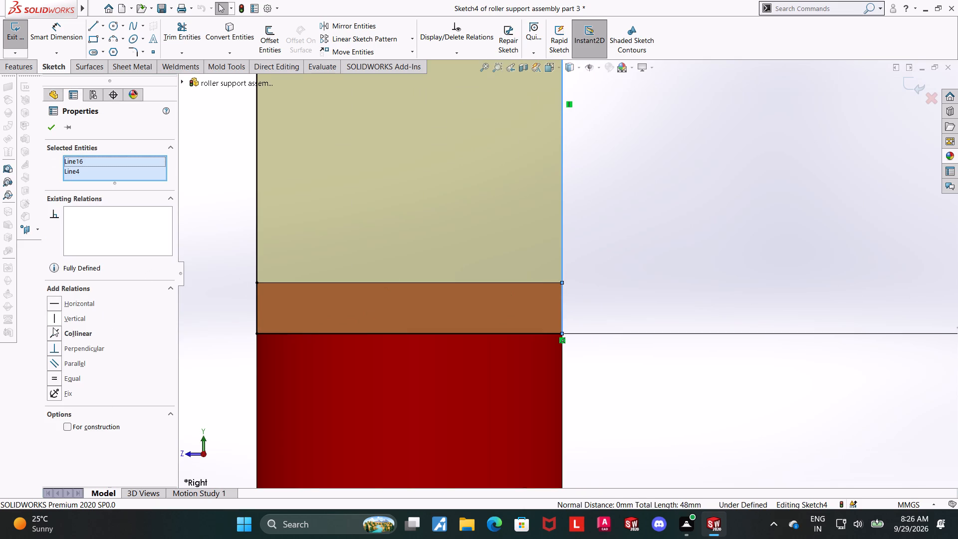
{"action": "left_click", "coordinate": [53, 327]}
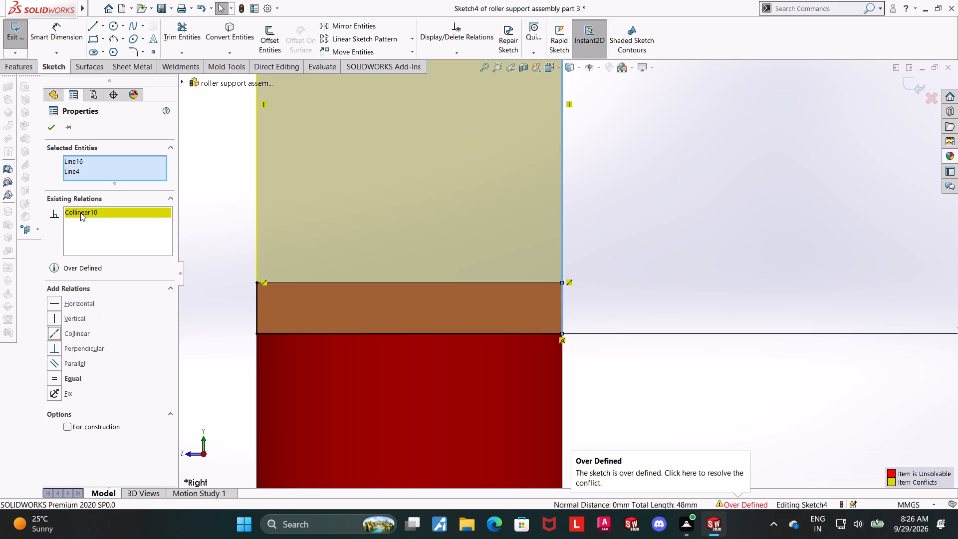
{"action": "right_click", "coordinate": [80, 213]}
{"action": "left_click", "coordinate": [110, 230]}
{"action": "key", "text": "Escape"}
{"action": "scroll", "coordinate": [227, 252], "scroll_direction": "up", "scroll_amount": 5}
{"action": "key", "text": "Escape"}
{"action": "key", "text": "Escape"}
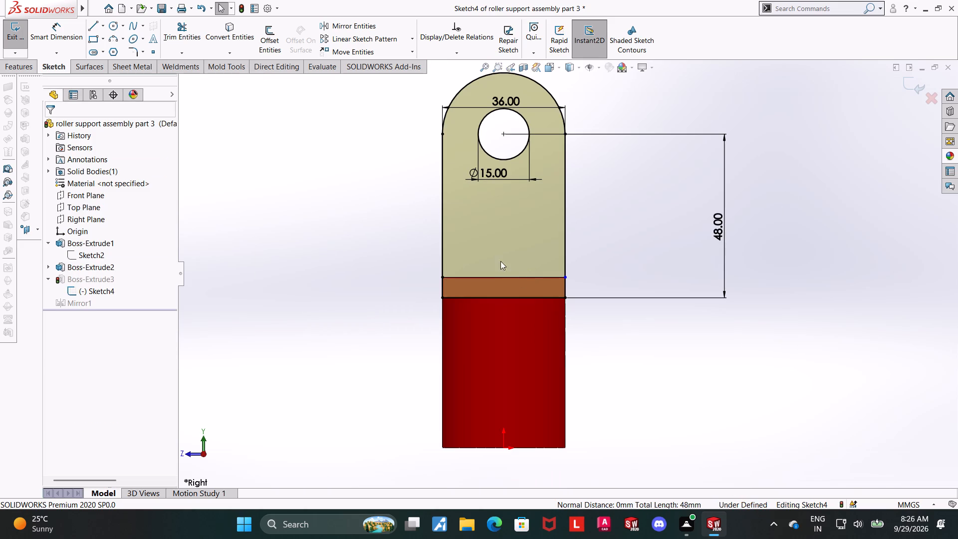
Trim away the arm profile's straight side and bottom lines, keeping the top arc and the 15 mm hole.
{"action": "left_click", "coordinate": [195, 36]}
{"action": "left_click_drag", "start_coordinate": [646, 244], "coordinate": [366, 231]}
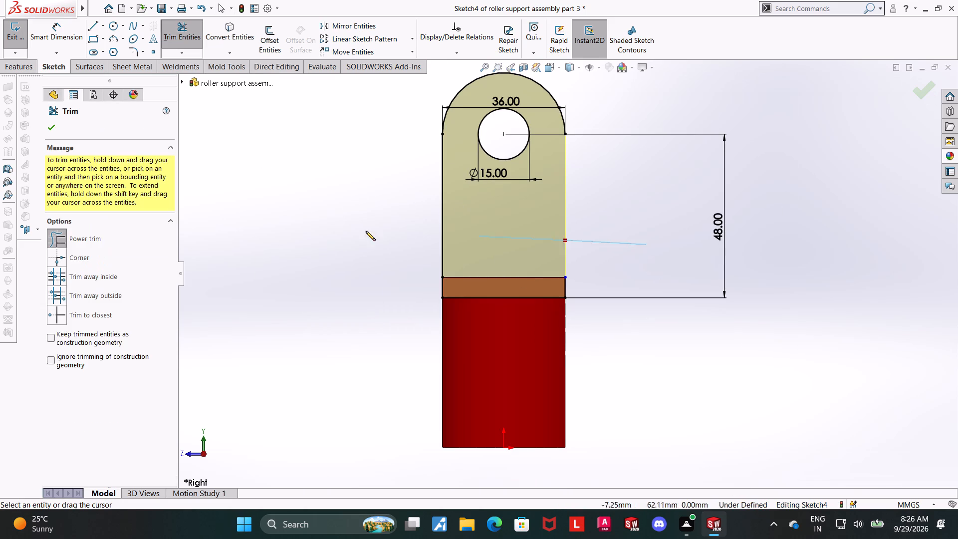
{"action": "left_click_drag", "start_coordinate": [366, 231], "coordinate": [551, 292]}
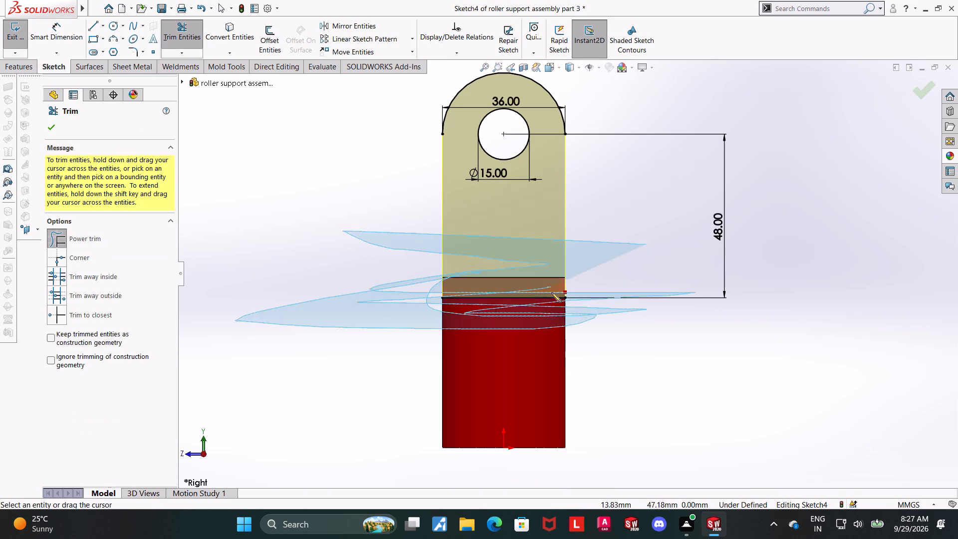
{"action": "left_click_drag", "start_coordinate": [551, 292], "coordinate": [455, 299]}
{"action": "key", "text": "Escape"}
{"action": "key", "text": "Escape"}
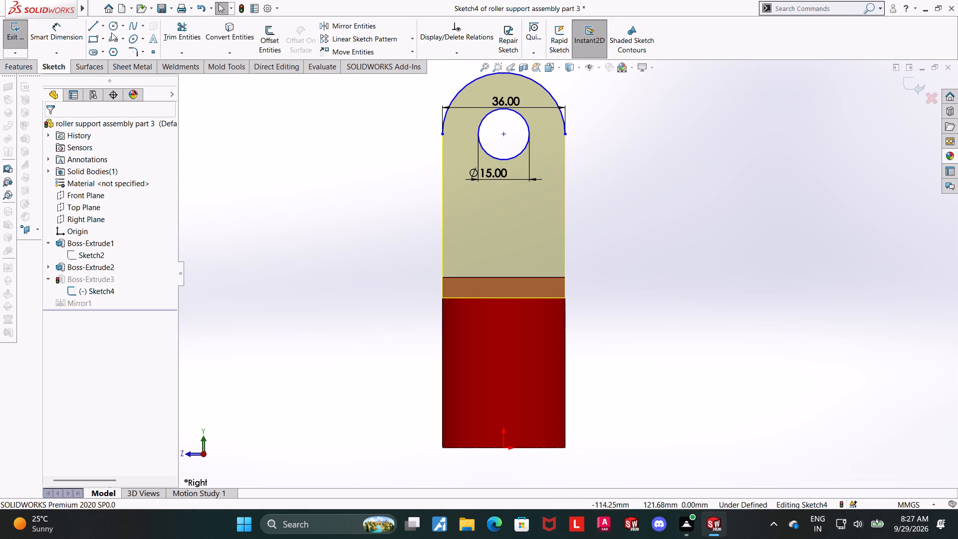
Draw a 36 by 48 mm corner rectangle from the plate's lower corner to the opposite end of the arm's top arc.
{"action": "left_click", "coordinate": [96, 38]}
{"action": "left_click", "coordinate": [92, 41]}
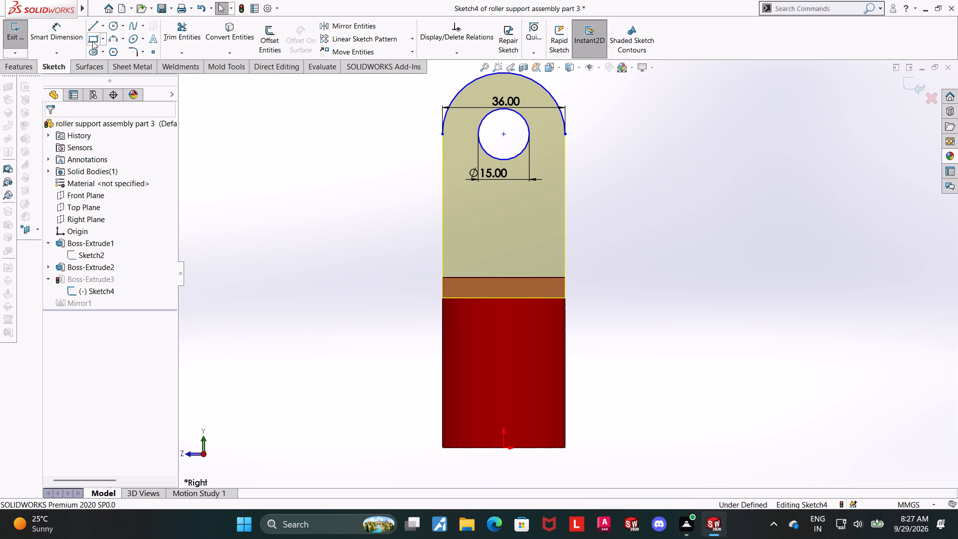
{"action": "left_click", "coordinate": [442, 298]}
{"action": "left_click", "coordinate": [565, 135]}
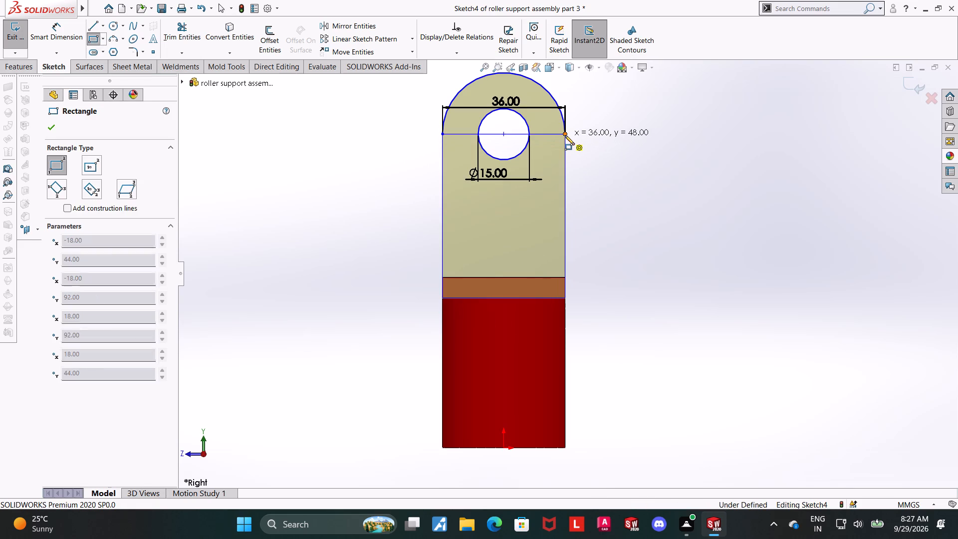
{"action": "key", "text": "Escape"}
{"action": "key", "text": "Escape"}
{"action": "key", "text": "Escape"}
Trim away all segments of the rectangle's top line, including the one crossing the 15 mm hole.
{"action": "left_click", "coordinate": [168, 32]}
{"action": "scroll", "coordinate": [420, 130], "scroll_direction": "down", "scroll_amount": 2}
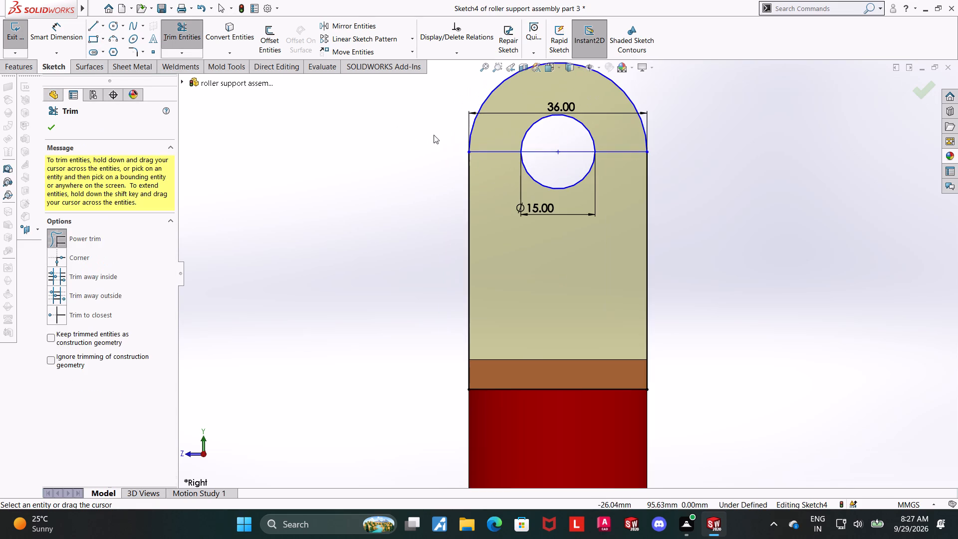
{"action": "left_click_drag", "start_coordinate": [488, 167], "coordinate": [494, 125]}
{"action": "left_click_drag", "start_coordinate": [611, 175], "coordinate": [617, 125]}
{"action": "left_click_drag", "start_coordinate": [559, 161], "coordinate": [567, 140]}
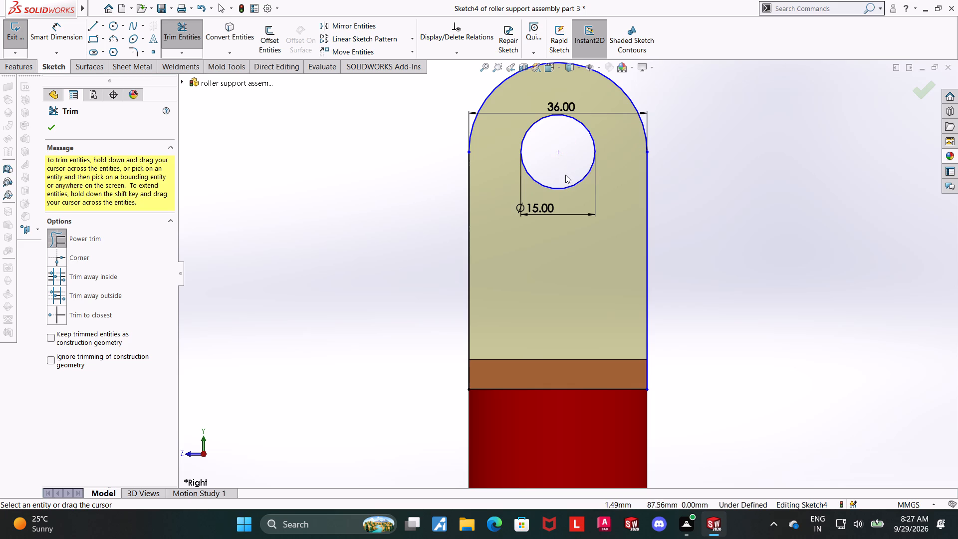
{"action": "key", "text": "Escape"}
{"action": "scroll", "coordinate": [575, 181], "scroll_direction": "up", "scroll_amount": 3}
{"action": "key", "text": "Escape"}
{"action": "key", "text": "Escape"}
{"action": "scroll", "coordinate": [638, 271], "scroll_direction": "down", "scroll_amount": 1}
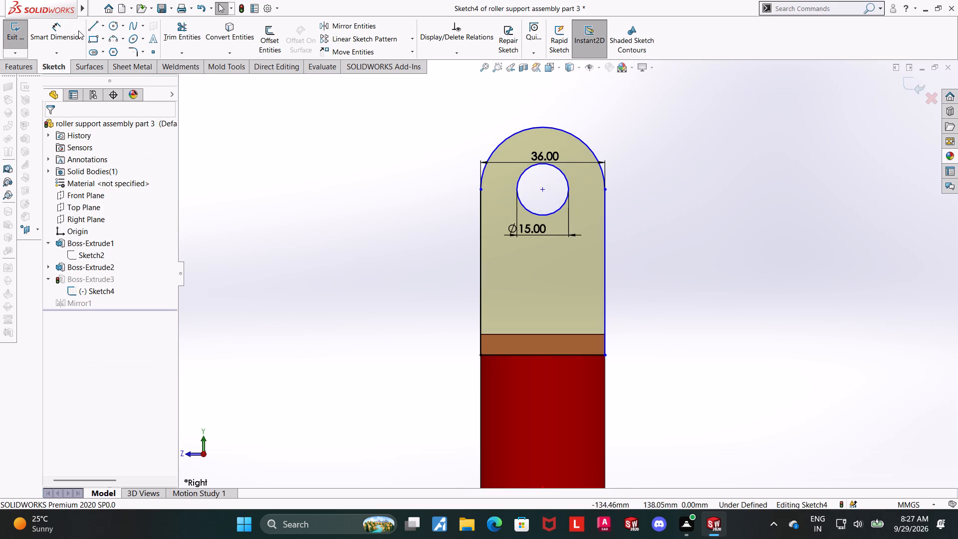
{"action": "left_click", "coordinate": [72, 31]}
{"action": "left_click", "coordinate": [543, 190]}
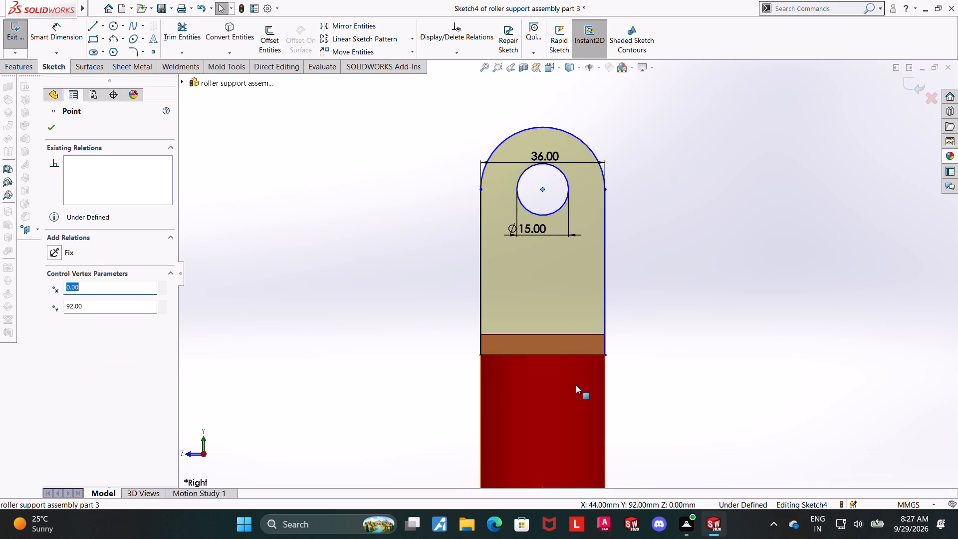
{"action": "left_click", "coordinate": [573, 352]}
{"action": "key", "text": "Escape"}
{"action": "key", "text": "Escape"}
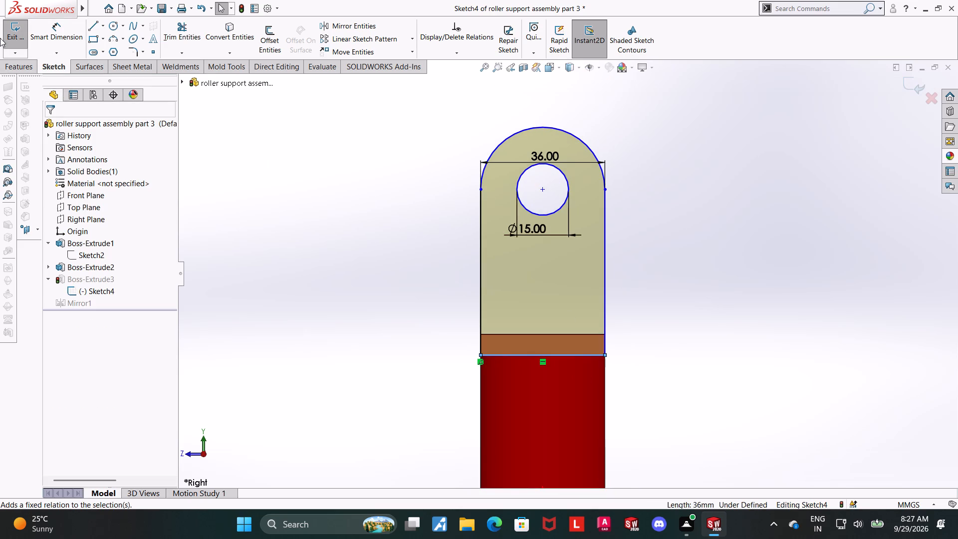
Dimension the vertical distance from the arm profile's bottom line to the centre of the 15 mm hole.
{"action": "left_click", "coordinate": [46, 34]}
{"action": "left_click", "coordinate": [541, 192]}
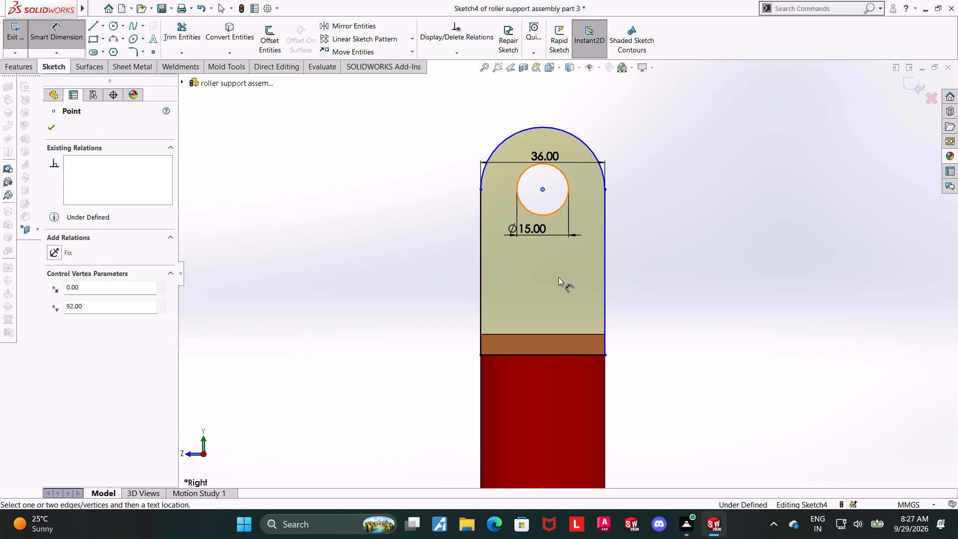
{"action": "left_click", "coordinate": [564, 355]}
{"action": "left_click", "coordinate": [695, 268]}
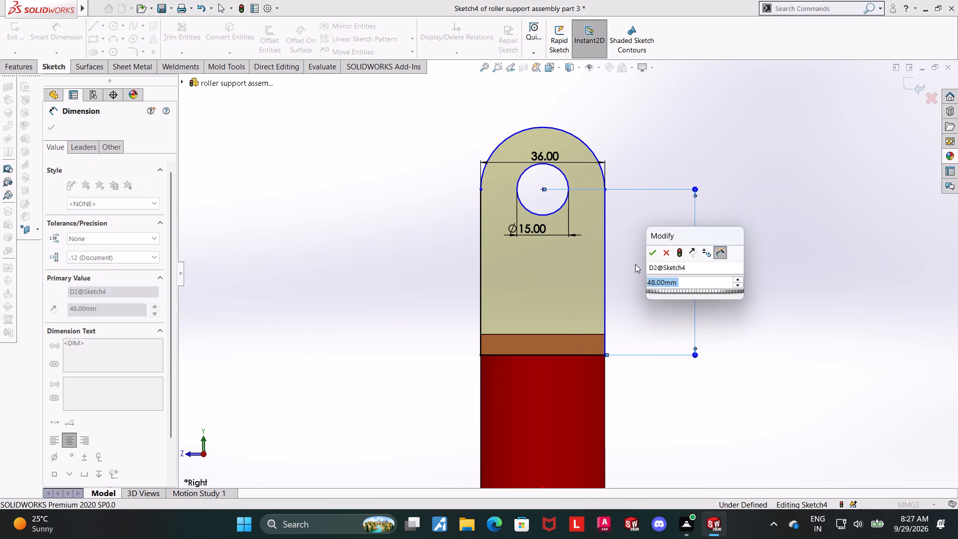
{"action": "left_click", "coordinate": [652, 250]}
{"action": "key", "text": "Escape"}
{"action": "key", "text": "Escape"}
{"action": "scroll", "coordinate": [726, 241], "scroll_direction": "up", "scroll_amount": 2}
{"action": "scroll", "coordinate": [699, 247], "scroll_direction": "down", "scroll_amount": 3}
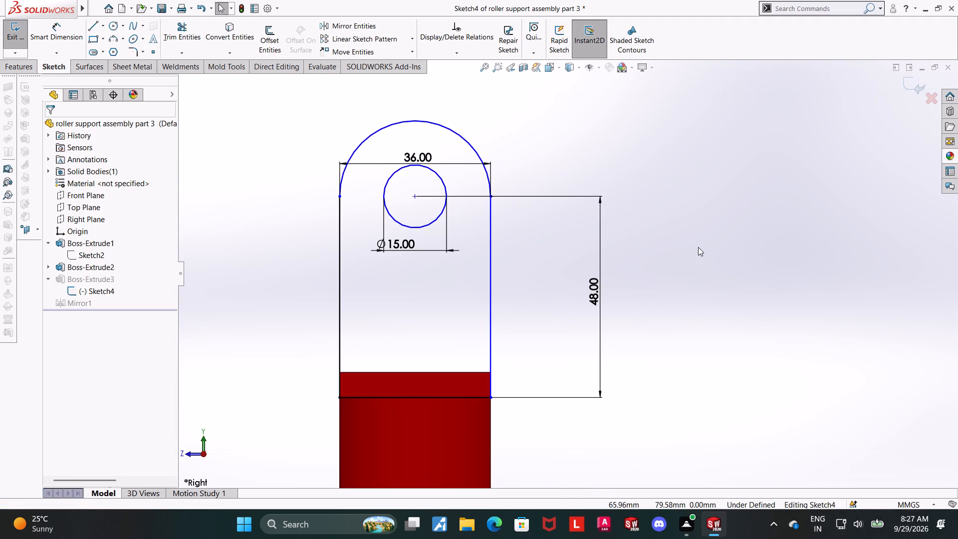
{"action": "key", "text": "Escape"}
{"action": "key", "text": "Escape"}
{"action": "key", "text": "Escape"}
{"action": "key", "text": "Escape"}
Delete the 36 mm width dimension across the arm profile's top arc.
{"action": "scroll", "coordinate": [410, 199], "scroll_direction": "up", "scroll_amount": 2}
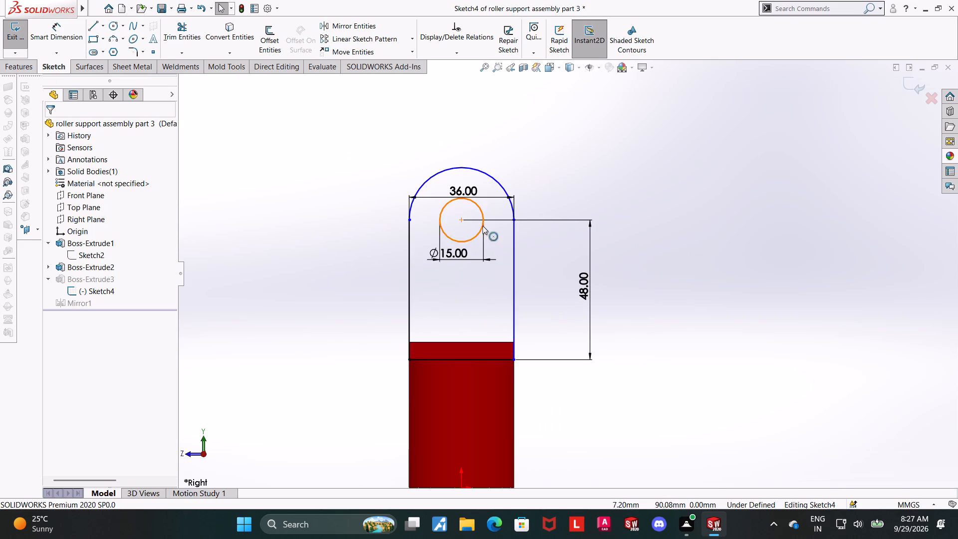
{"action": "scroll", "coordinate": [482, 226], "scroll_direction": "down", "scroll_amount": 3}
{"action": "right_click", "coordinate": [461, 173]}
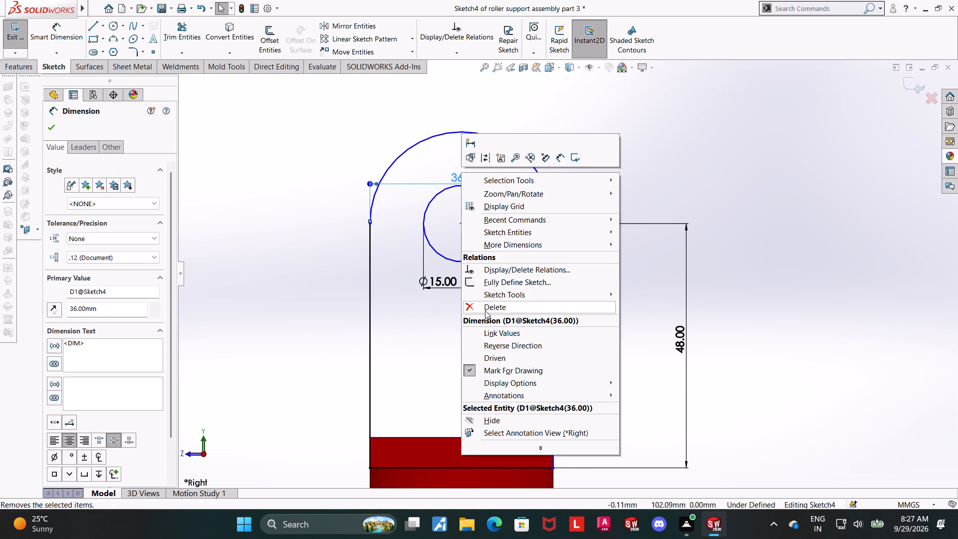
{"action": "left_click", "coordinate": [485, 310]}
Dimension the radius of the arm profile's top arc.
{"action": "left_click", "coordinate": [35, 24]}
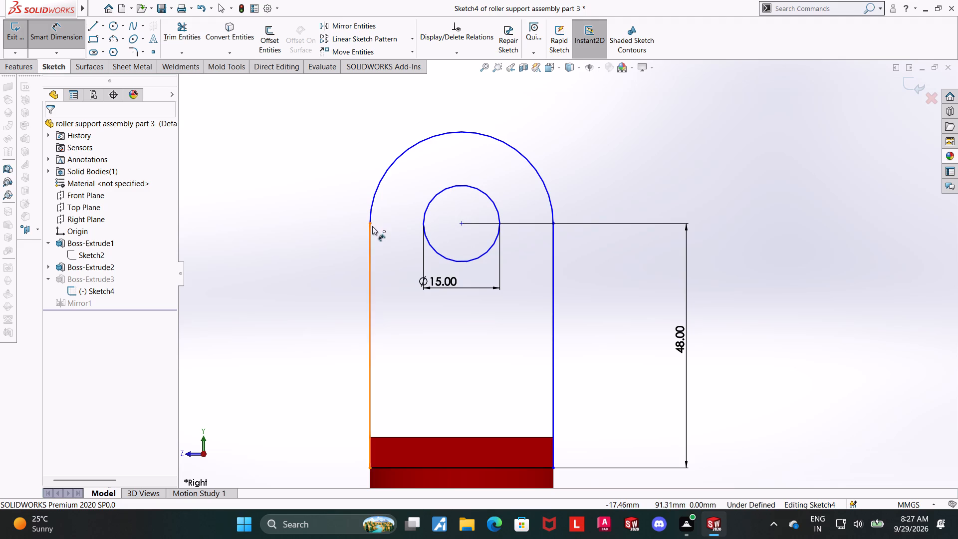
{"action": "left_click", "coordinate": [423, 140]}
{"action": "left_click", "coordinate": [397, 94]}
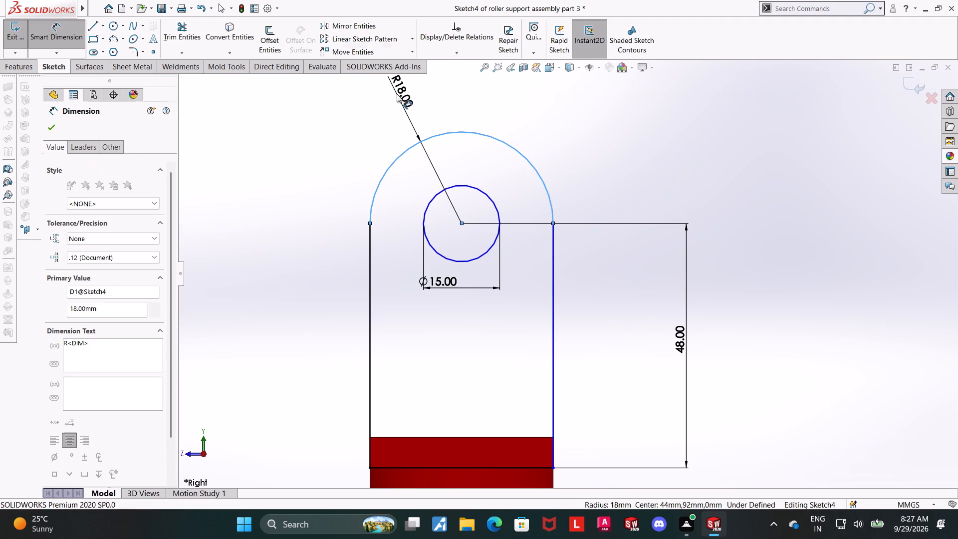
{"action": "left_click", "coordinate": [349, 80]}
{"action": "scroll", "coordinate": [718, 239], "scroll_direction": "up", "scroll_amount": 4}
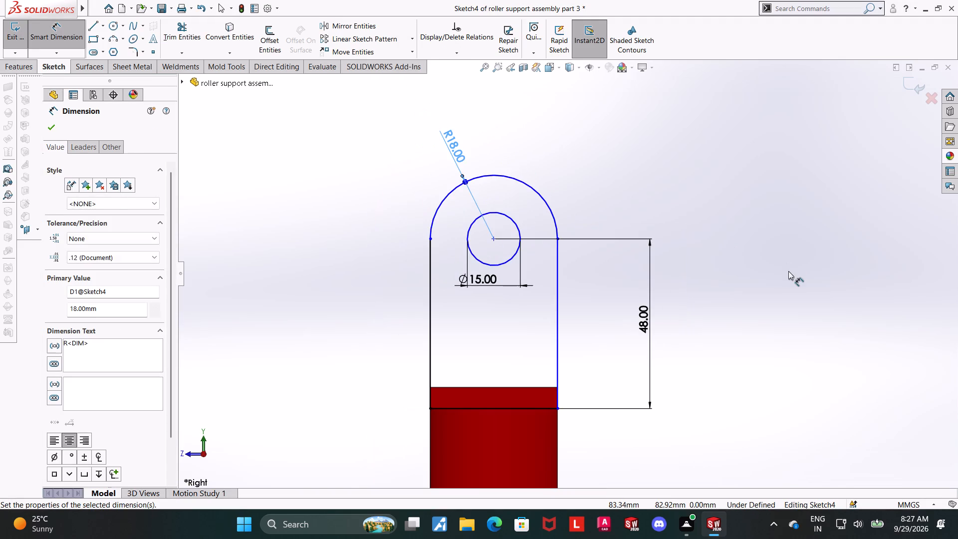
{"action": "key", "text": "Escape"}
{"action": "key", "text": "Escape"}
{"action": "scroll", "coordinate": [578, 273], "scroll_direction": "down", "scroll_amount": 3}
{"action": "scroll", "coordinate": [508, 282], "scroll_direction": "up", "scroll_amount": 5}
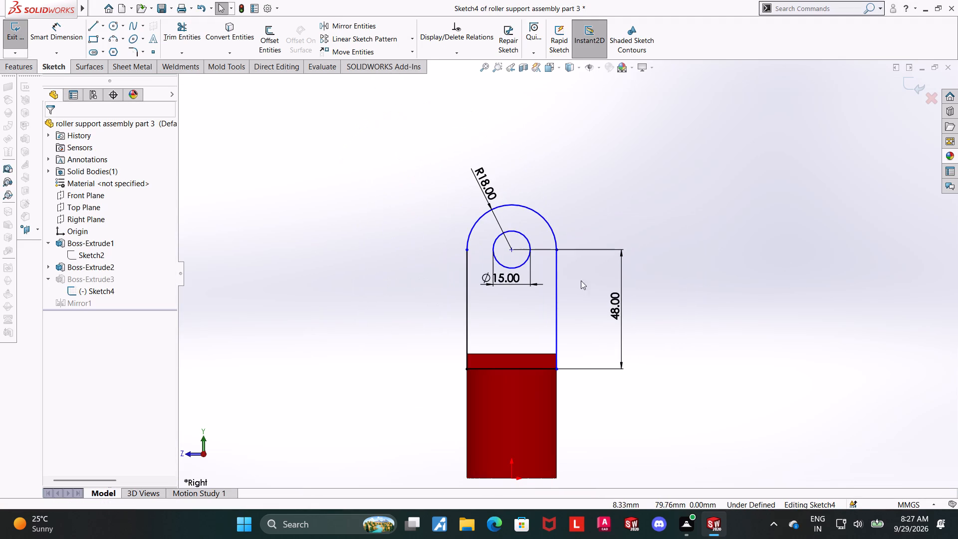
{"action": "key", "text": "Escape"}
{"action": "key", "text": "Escape"}
Add a horizontal relation between the two end points of the arm's top arc.
{"action": "left_click", "coordinate": [464, 251]}
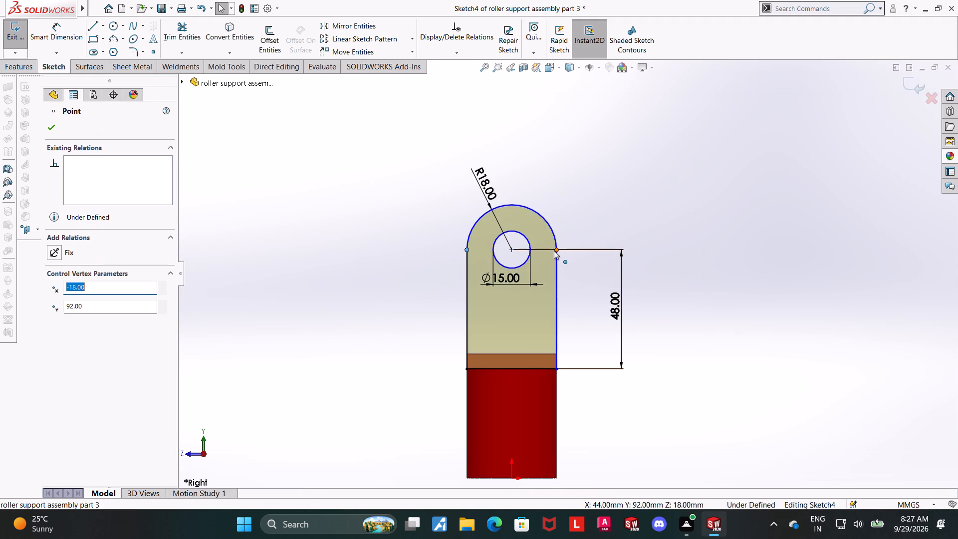
{"action": "left_click", "coordinate": [554, 250], "text": "ctrl"}
{"action": "left_click", "coordinate": [54, 302]}
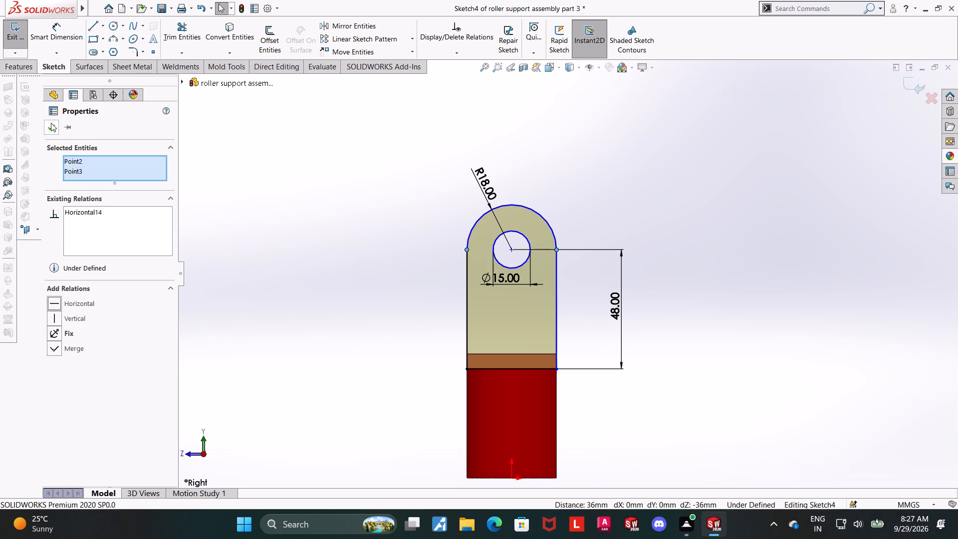
{"action": "left_click", "coordinate": [47, 127]}
{"action": "key", "text": "Escape"}
{"action": "key", "text": "Escape"}
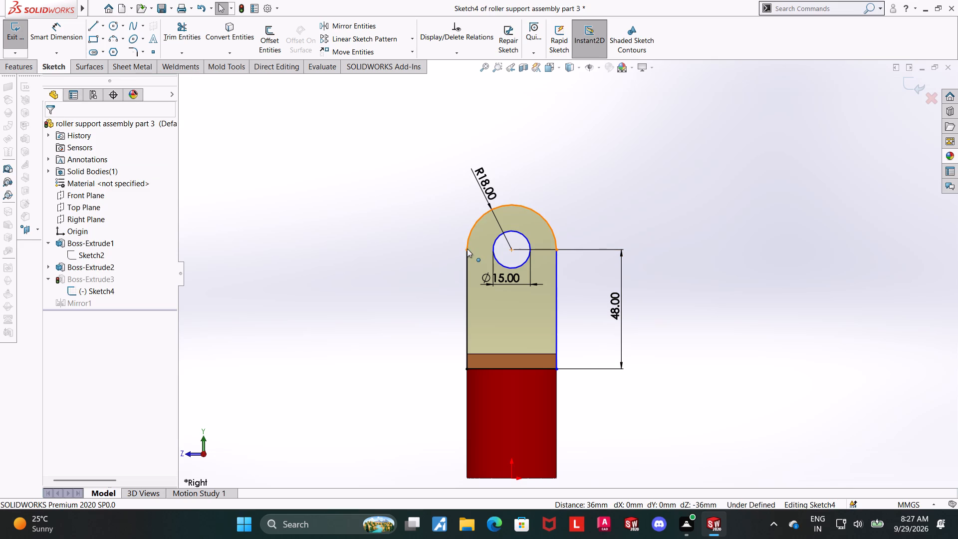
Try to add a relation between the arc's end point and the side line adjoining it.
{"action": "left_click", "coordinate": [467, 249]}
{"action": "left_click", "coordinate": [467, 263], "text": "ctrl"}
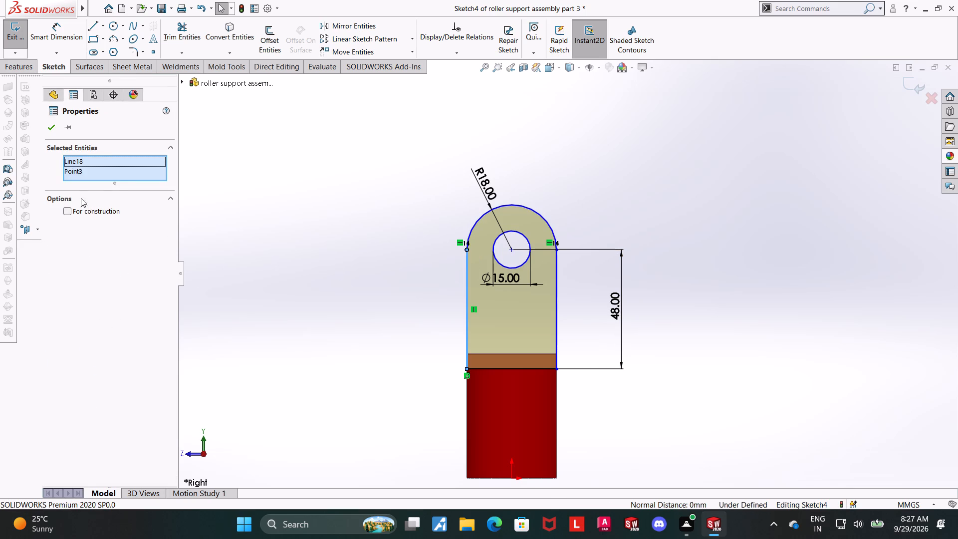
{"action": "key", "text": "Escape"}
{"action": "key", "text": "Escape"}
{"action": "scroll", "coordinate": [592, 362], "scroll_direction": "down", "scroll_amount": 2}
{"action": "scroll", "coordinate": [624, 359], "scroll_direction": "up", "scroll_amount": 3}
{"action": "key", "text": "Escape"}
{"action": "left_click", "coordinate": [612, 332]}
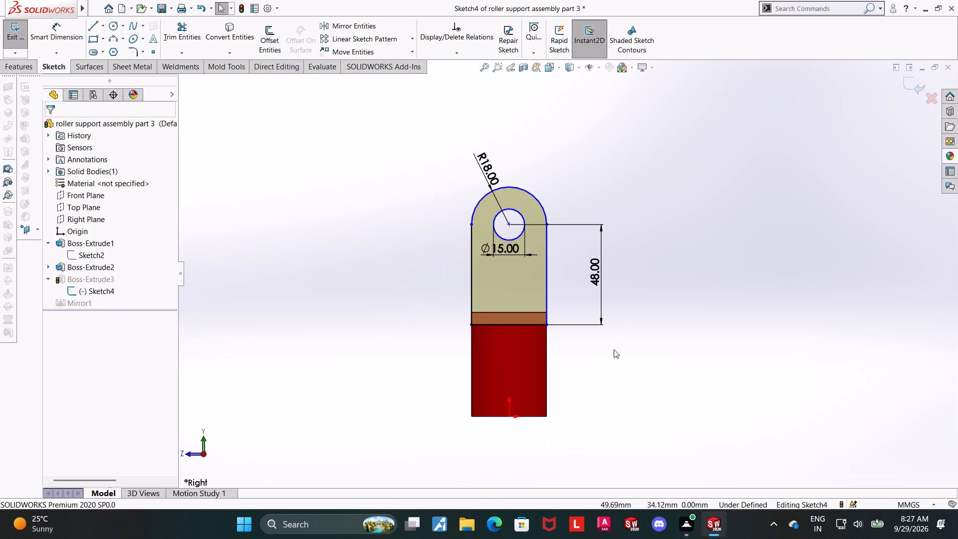
Examine the arm profile's bottom line where it meets the plate's underside, including the line's relations.
{"action": "middle_click_drag", "start_coordinate": [618, 355], "coordinate": [631, 360]}
{"action": "scroll", "coordinate": [585, 345], "scroll_direction": "down", "scroll_amount": 6}
{"action": "scroll", "coordinate": [298, 259], "scroll_direction": "down", "scroll_amount": 7}
{"action": "left_click", "coordinate": [494, 271]}
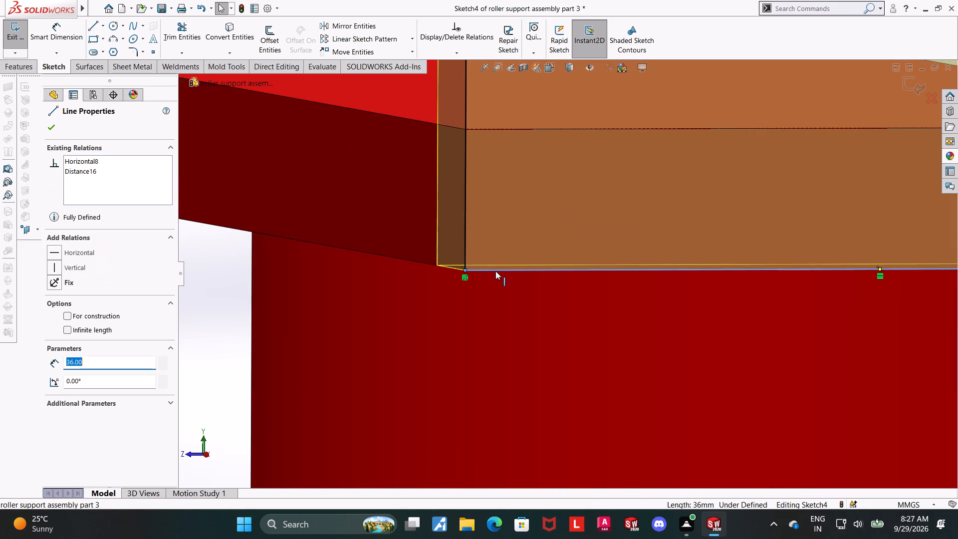
{"action": "scroll", "coordinate": [527, 274], "scroll_direction": "up", "scroll_amount": 9}
{"action": "key", "text": "Escape"}
{"action": "key", "text": "Escape"}
{"action": "middle_click_drag", "start_coordinate": [911, 296], "coordinate": [887, 301]}
{"action": "scroll", "coordinate": [906, 297], "scroll_direction": "up", "scroll_amount": 1}
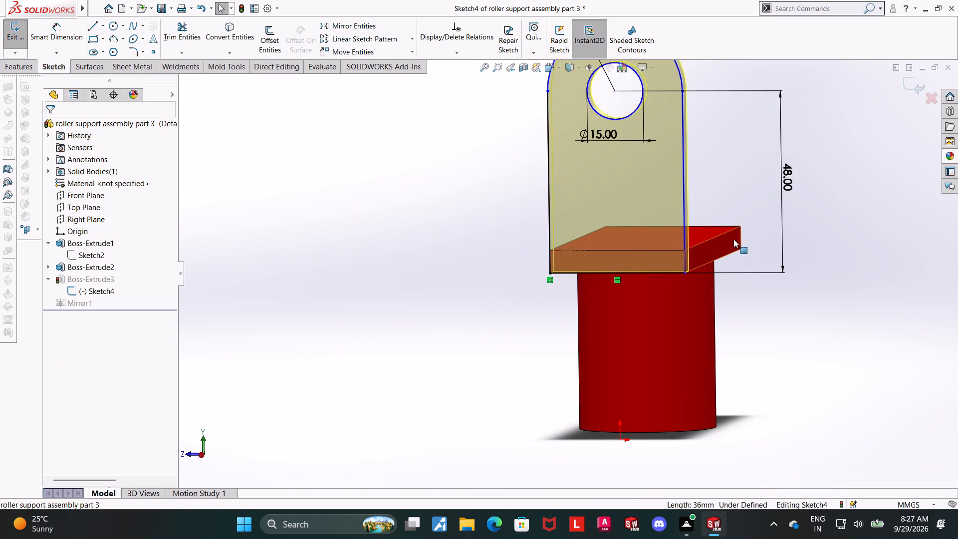
Dimension the distance between the arm profile's two vertical side lines and exit the sketch.
{"action": "left_click", "coordinate": [548, 68]}
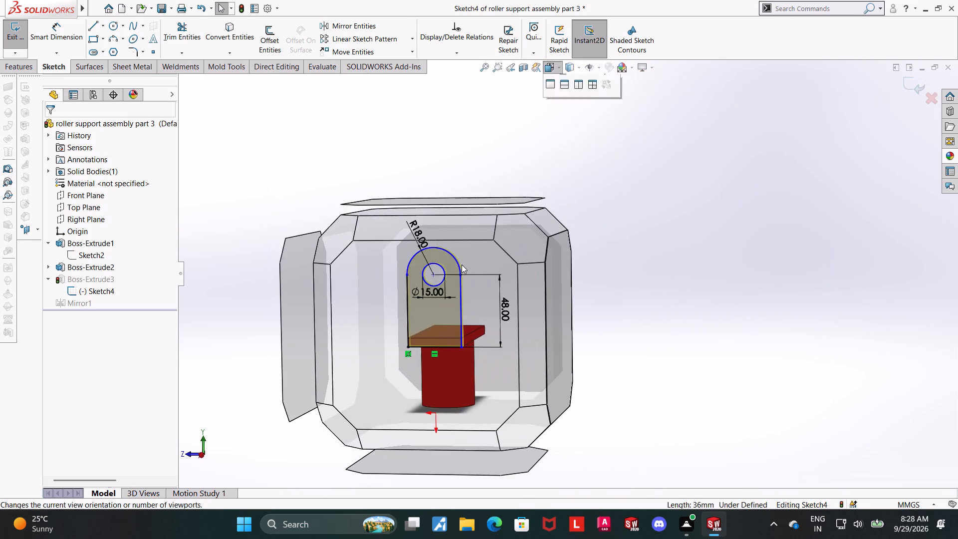
{"action": "left_click", "coordinate": [462, 265]}
{"action": "left_click", "coordinate": [696, 252]}
{"action": "key", "text": "Escape"}
{"action": "key", "text": "Escape"}
{"action": "scroll", "coordinate": [554, 237], "scroll_direction": "down", "scroll_amount": 3}
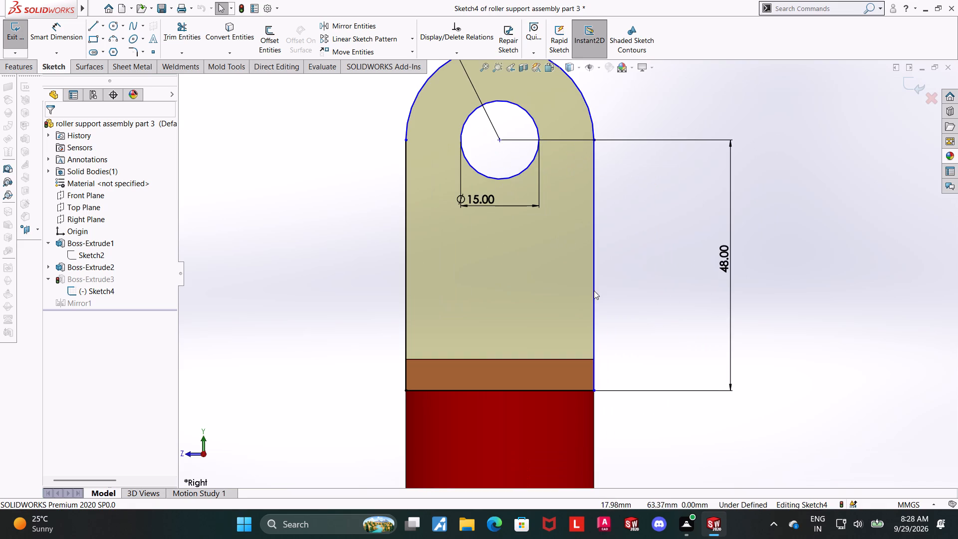
{"action": "scroll", "coordinate": [413, 212], "scroll_direction": "up", "scroll_amount": 5}
{"action": "key", "text": "Escape"}
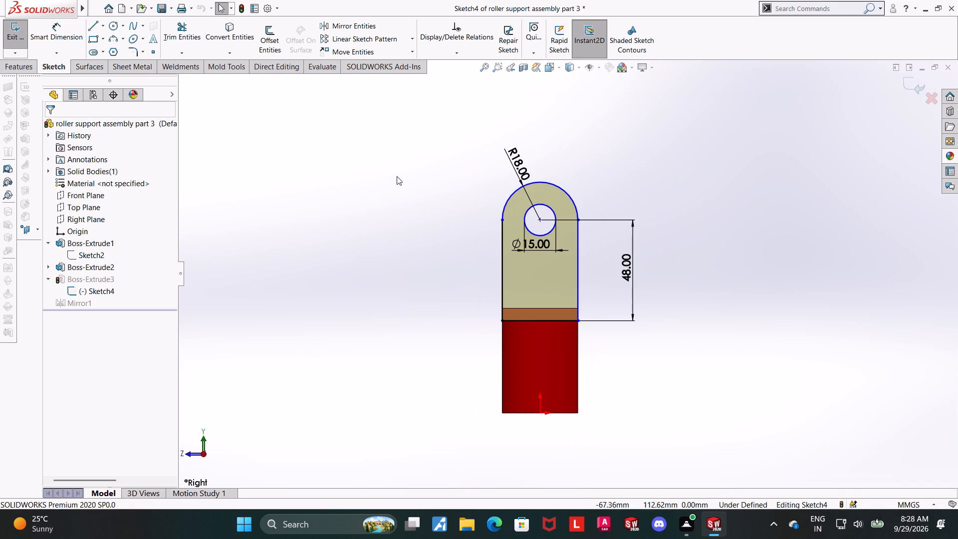
{"action": "key", "text": "Escape"}
{"action": "left_click", "coordinate": [62, 39]}
{"action": "left_click", "coordinate": [502, 288]}
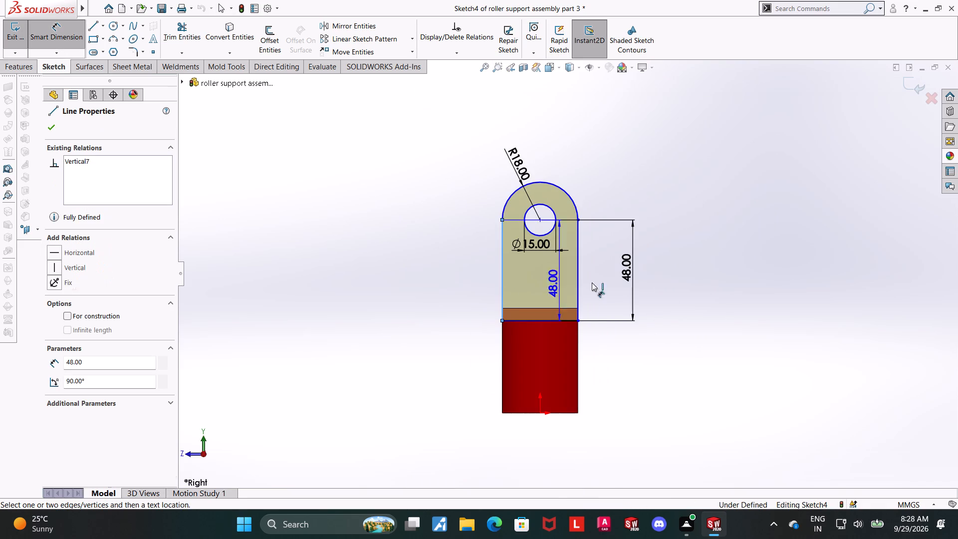
{"action": "left_click", "coordinate": [576, 276]}
{"action": "left_click", "coordinate": [558, 378]}
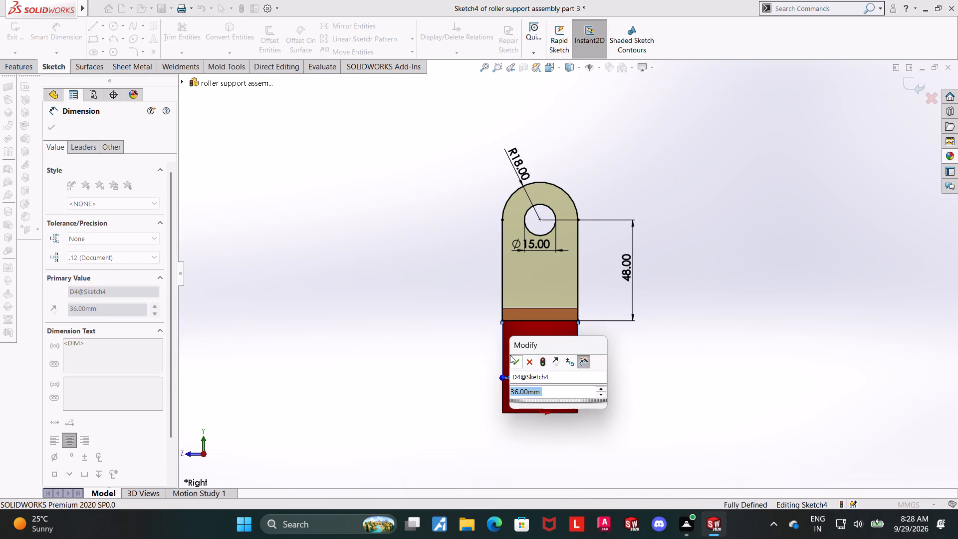
{"action": "left_click", "coordinate": [512, 357]}
{"action": "left_click", "coordinate": [833, 344]}
{"action": "left_click", "coordinate": [915, 78]}
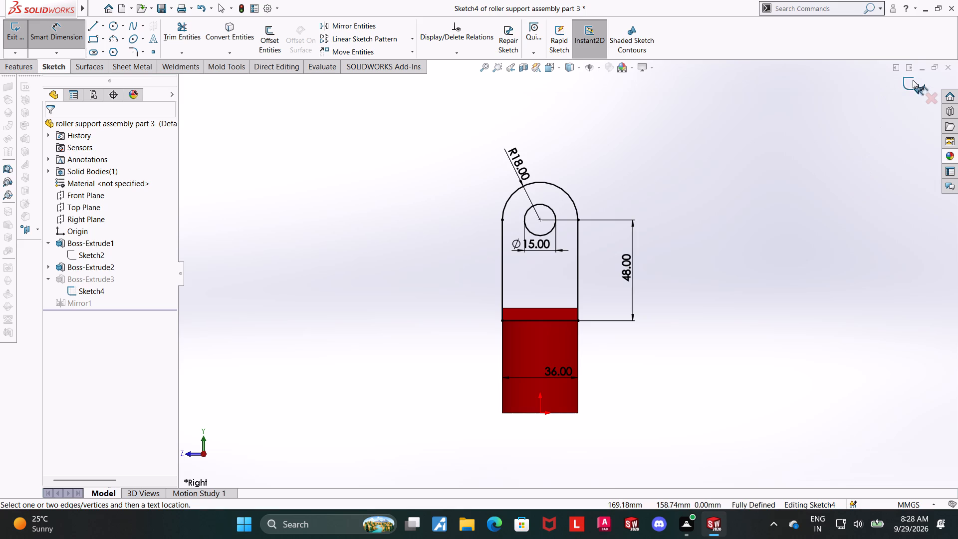
Reverse the direction of the arm's extrusion, Boss-Extrude3, so the arm extends outward from the plate's end.
{"action": "middle_click_drag", "start_coordinate": [691, 326], "coordinate": [789, 331]}
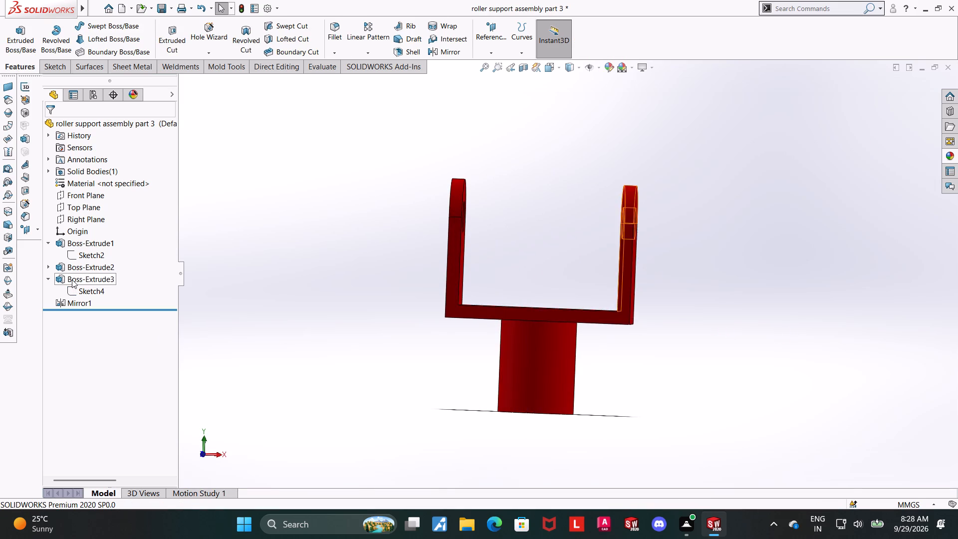
{"action": "left_click", "coordinate": [72, 281]}
{"action": "left_click", "coordinate": [79, 251]}
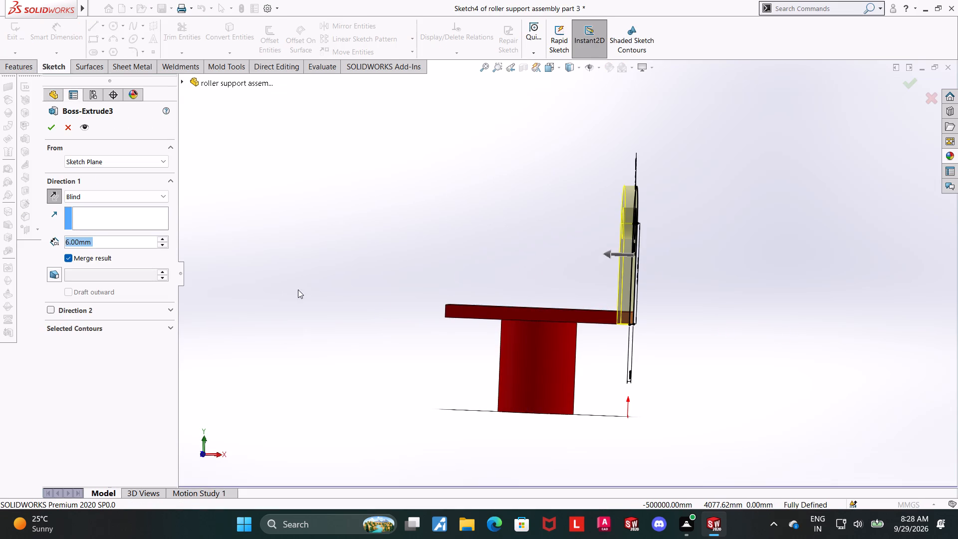
{"action": "left_click", "coordinate": [59, 194]}
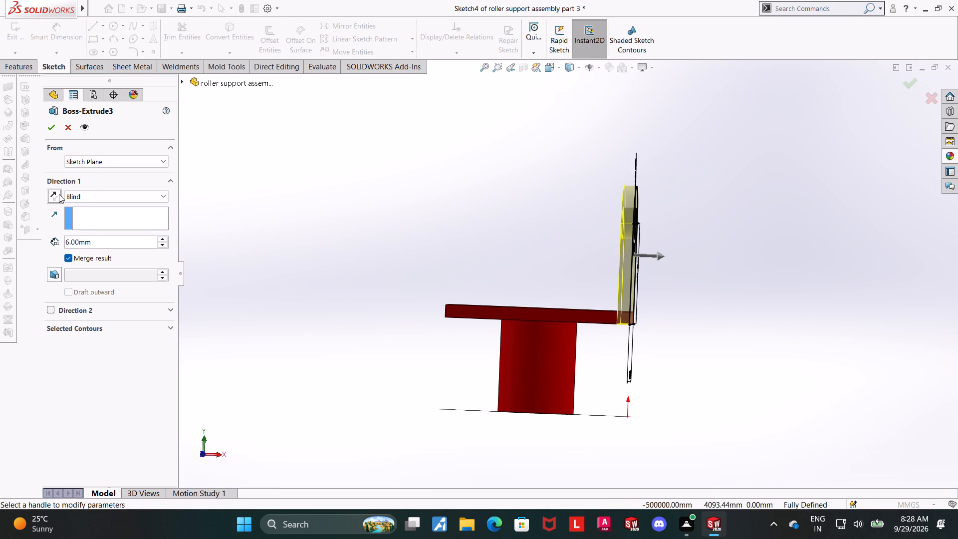
{"action": "left_click", "coordinate": [52, 125]}
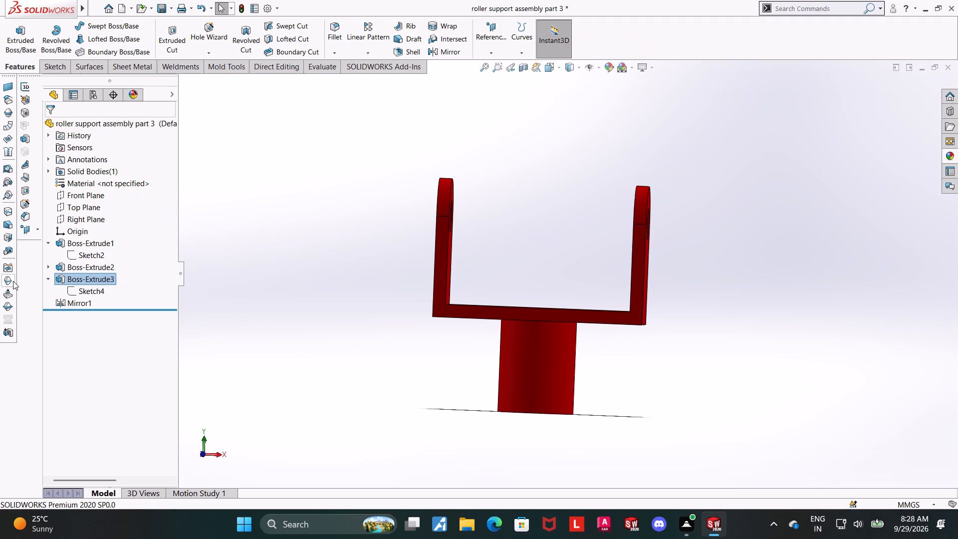
{"action": "left_click", "coordinate": [65, 276]}
{"action": "left_click", "coordinate": [69, 249]}
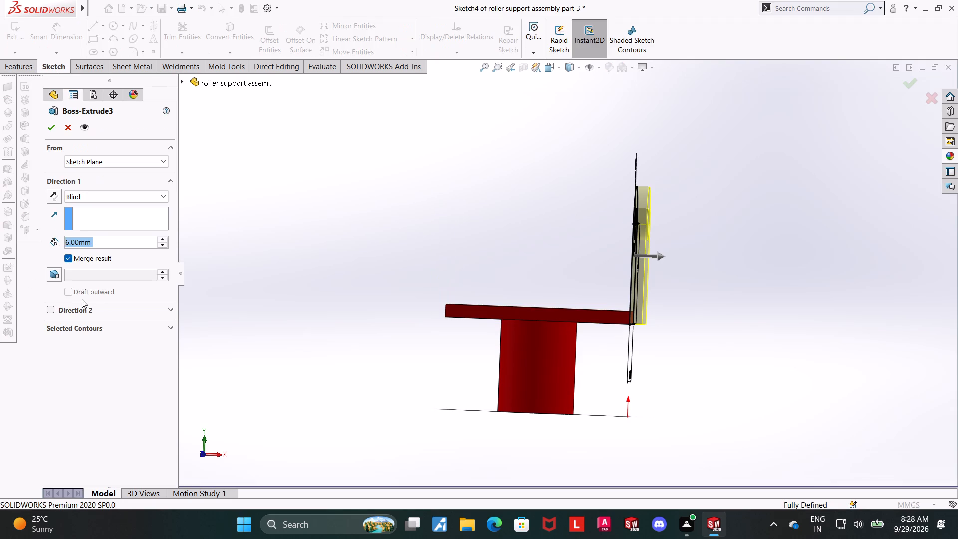
{"action": "left_click", "coordinate": [49, 121]}
{"action": "left_click", "coordinate": [376, 297]}
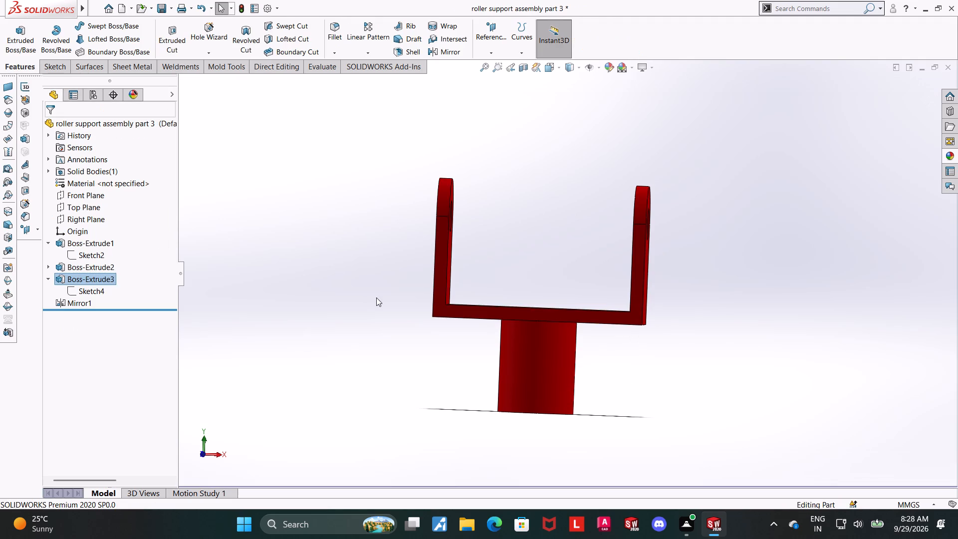
{"action": "middle_click_drag", "start_coordinate": [325, 318], "coordinate": [334, 379]}
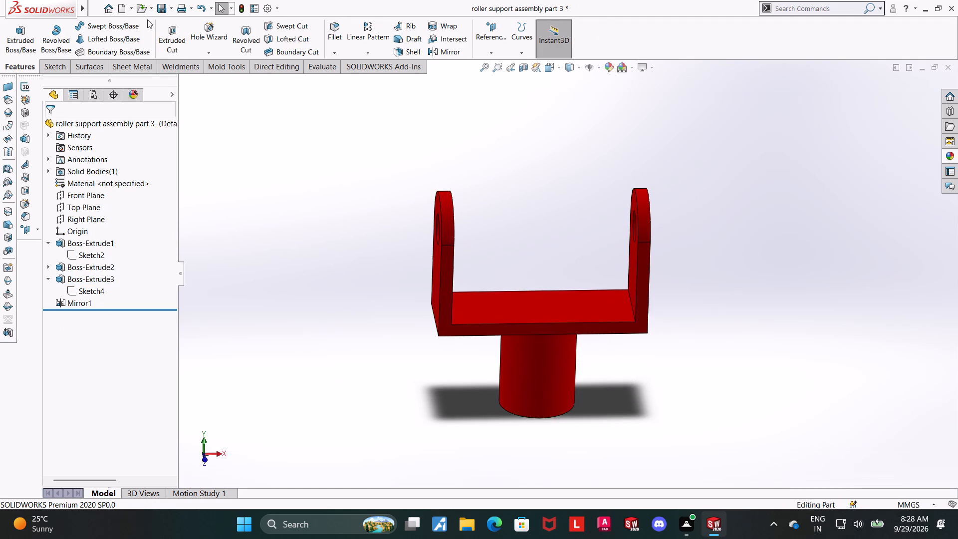
Save the modified fork part and return to the Assem2 assembly.
{"action": "left_click", "coordinate": [163, 8]}
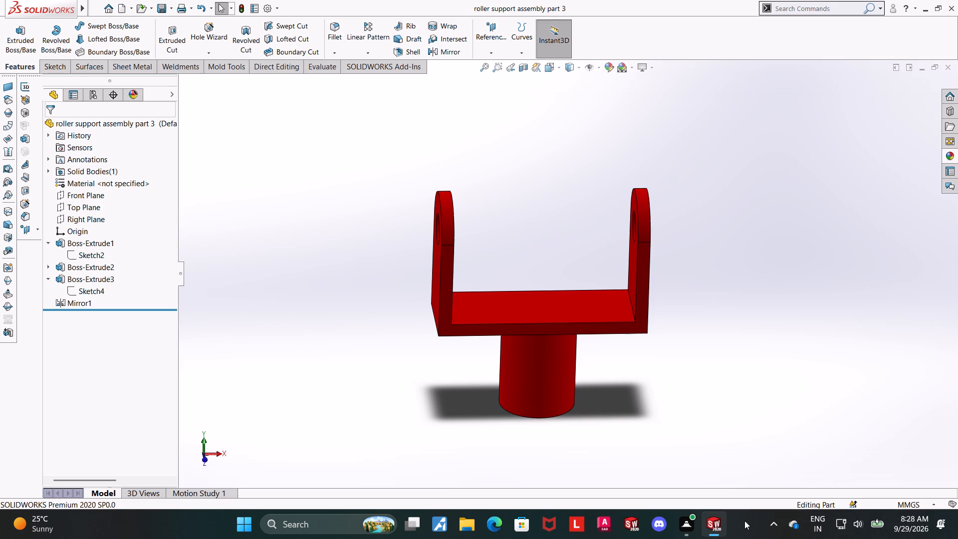
{"action": "left_click", "coordinate": [862, 462]}
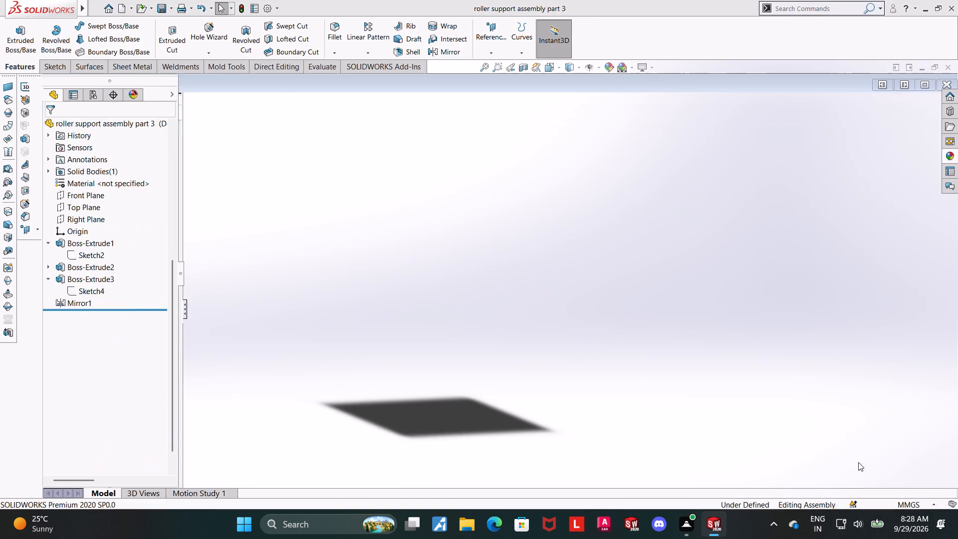
Move the black roller along its axis, clear of the red fork's arms.
{"action": "middle_click_drag", "start_coordinate": [634, 347], "coordinate": [603, 325]}
{"action": "middle_click_drag", "start_coordinate": [582, 313], "coordinate": [539, 326]}
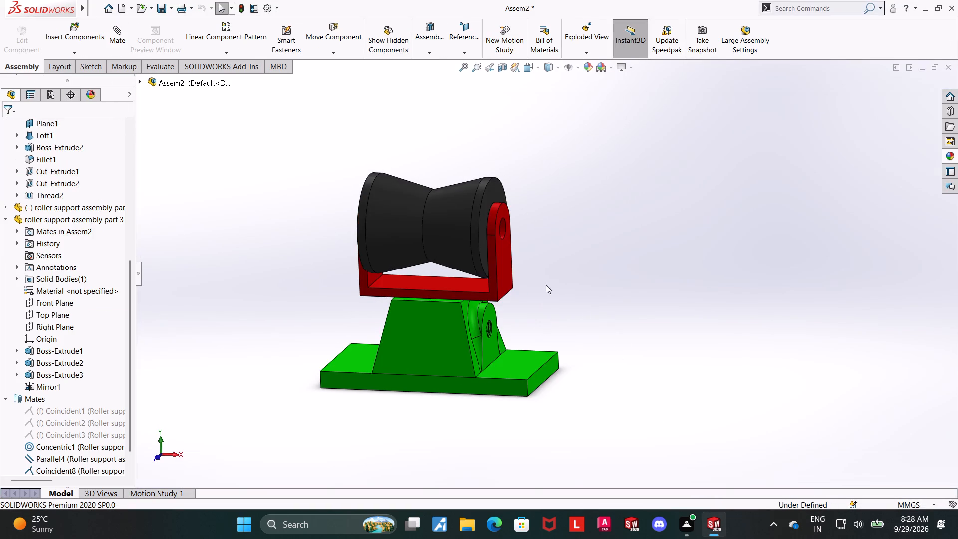
{"action": "middle_click_drag", "start_coordinate": [552, 282], "coordinate": [574, 291]}
{"action": "left_click_drag", "start_coordinate": [484, 224], "coordinate": [354, 161]}
{"action": "left_click", "coordinate": [655, 215]}
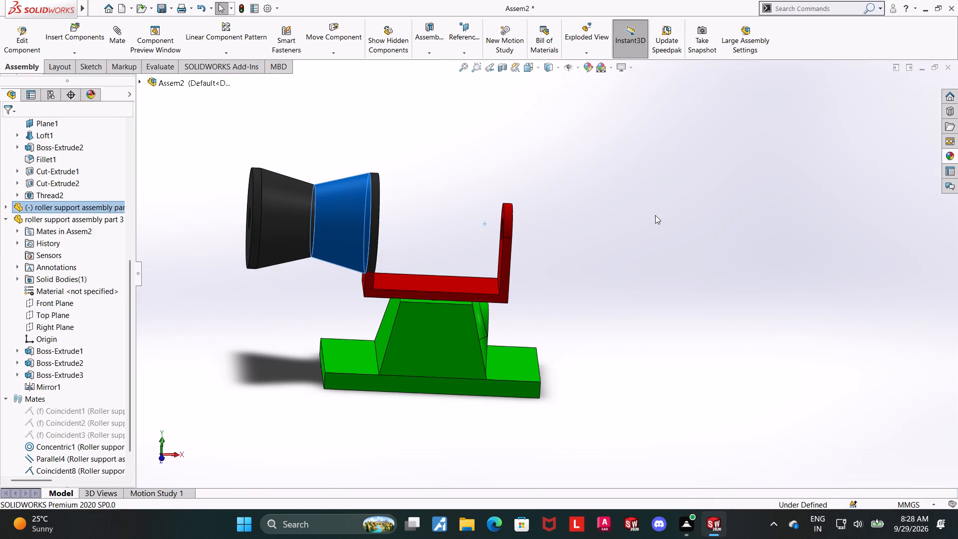
{"action": "middle_click_drag", "start_coordinate": [593, 225], "coordinate": [549, 230]}
{"action": "left_click_drag", "start_coordinate": [295, 226], "coordinate": [217, 220]}
Add a coincident mate between the roller's end face and the inner face of the adjacent fork arm.
{"action": "left_click", "coordinate": [280, 250]}
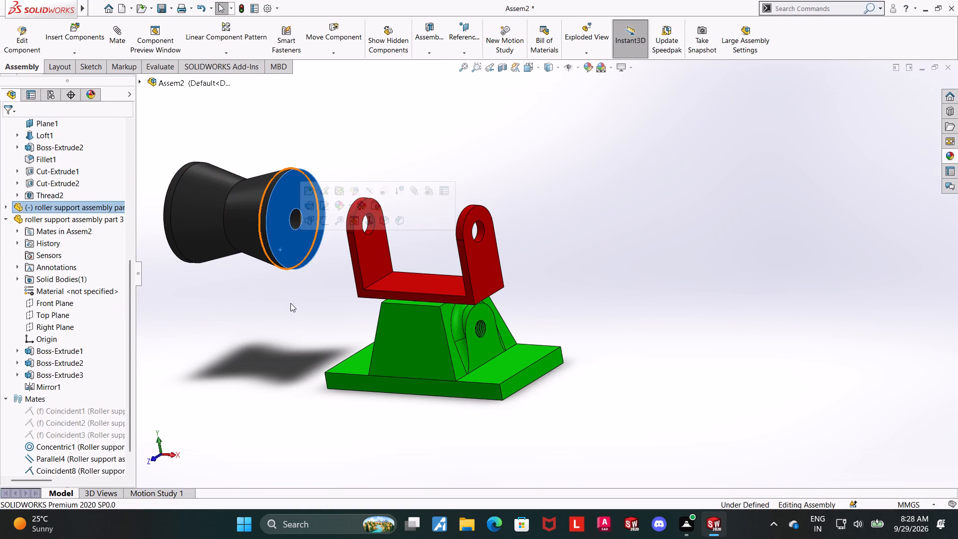
{"action": "left_click", "coordinate": [302, 340]}
{"action": "left_click", "coordinate": [303, 248]}
{"action": "middle_click_drag", "start_coordinate": [275, 345], "coordinate": [386, 364]}
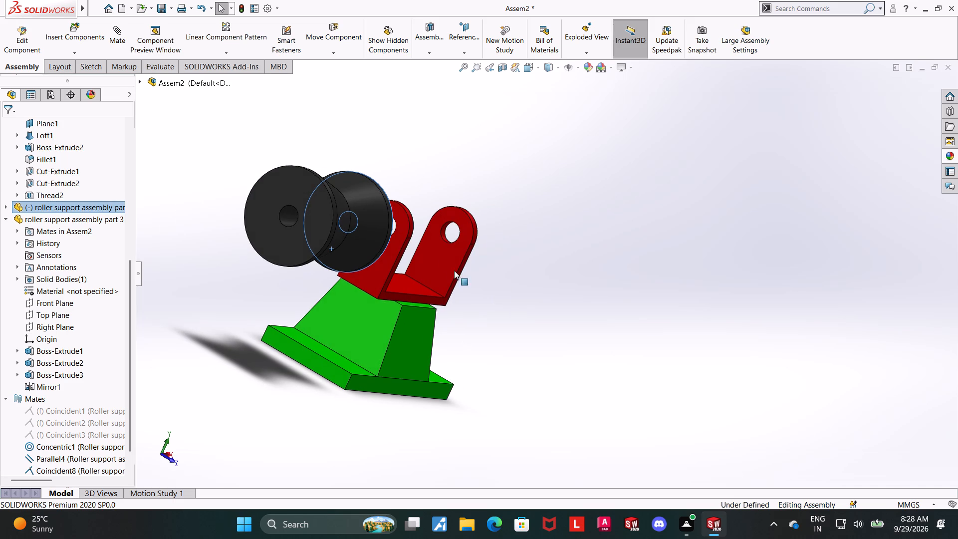
{"action": "left_click", "coordinate": [442, 259], "text": "ctrl"}
{"action": "left_click", "coordinate": [120, 39]}
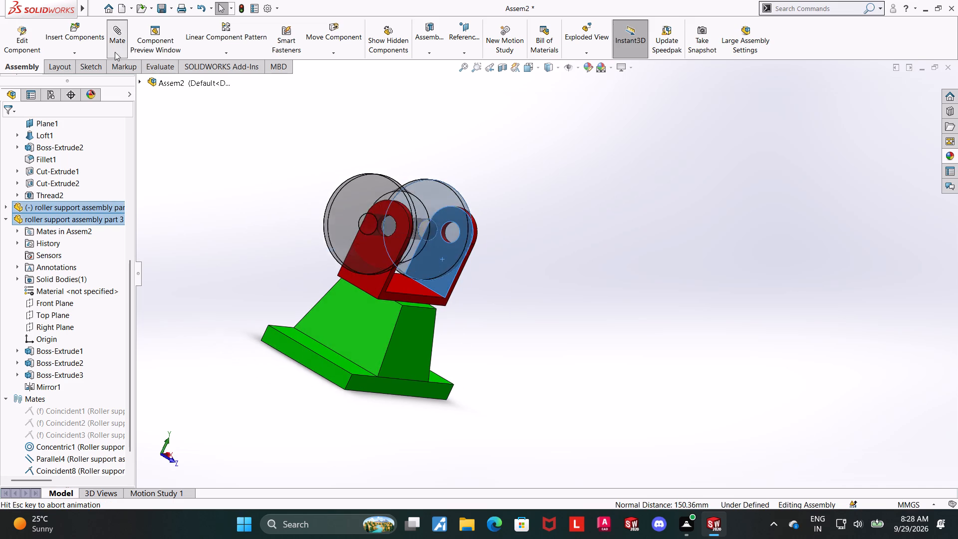
{"action": "middle_click_drag", "start_coordinate": [719, 244], "coordinate": [669, 230]}
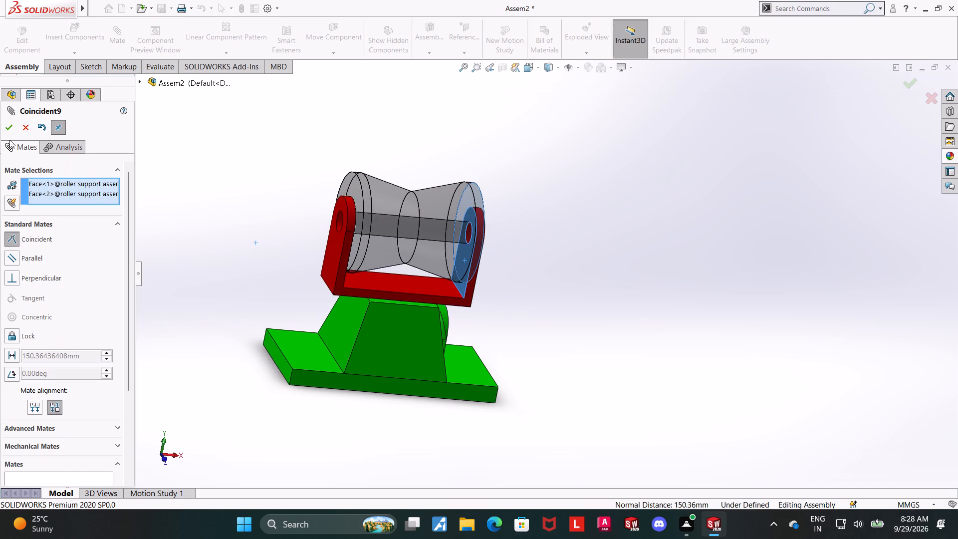
{"action": "left_click", "coordinate": [9, 125]}
{"action": "left_click", "coordinate": [533, 68]}
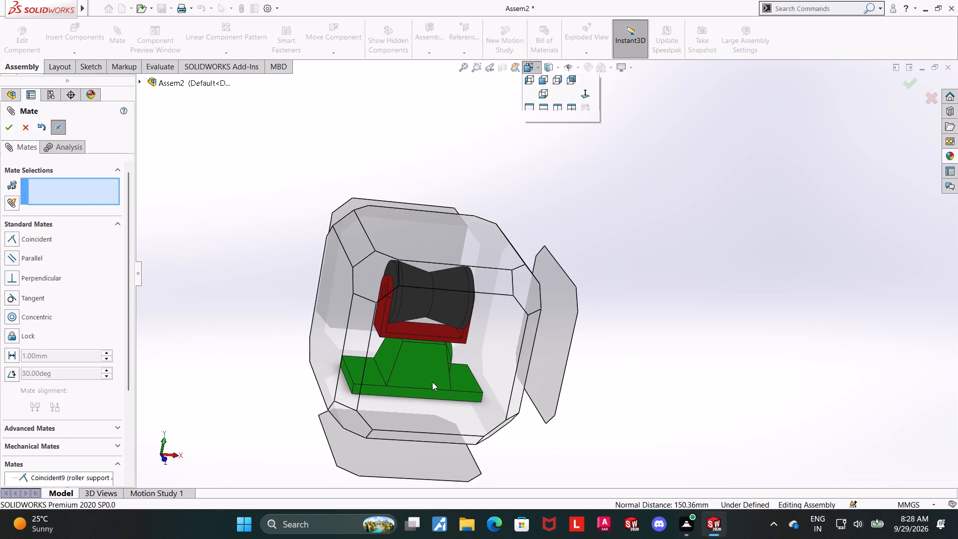
{"action": "left_click", "coordinate": [438, 361]}
{"action": "middle_click_drag", "start_coordinate": [874, 221], "coordinate": [857, 223]}
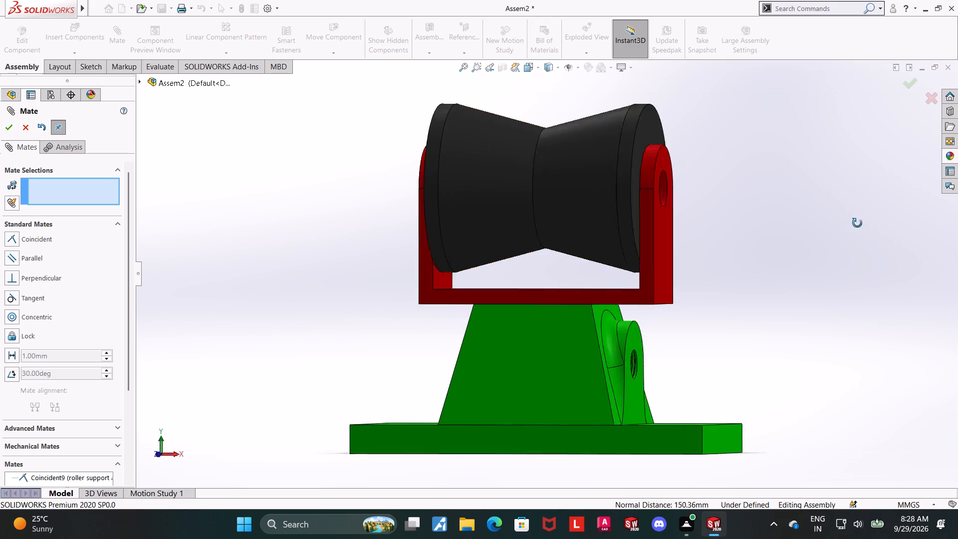
{"action": "middle_click_drag", "start_coordinate": [857, 223], "coordinate": [812, 244]}
{"action": "left_click", "coordinate": [28, 127]}
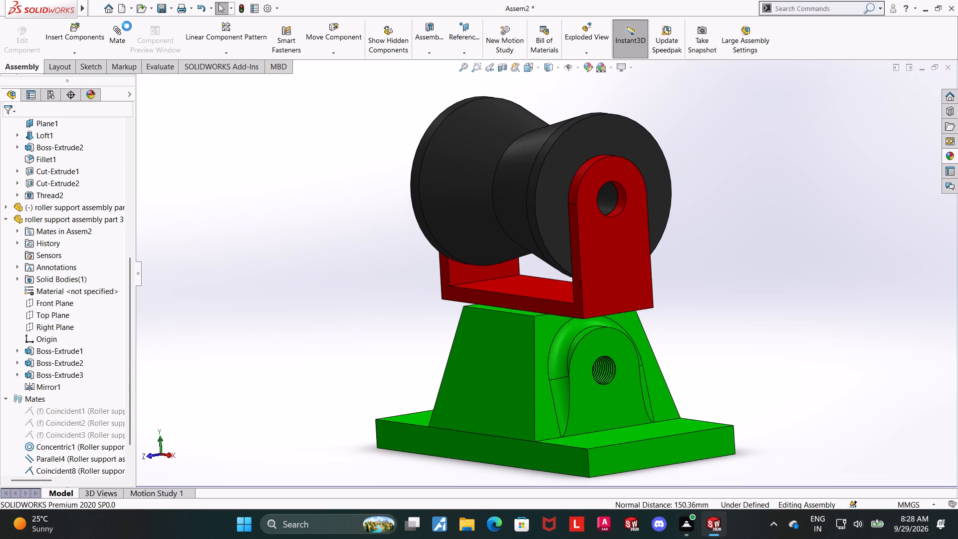
Insert the pin, roller support assembly part 4, into the assembly and place it beside the roller support.
{"action": "left_click", "coordinate": [63, 34]}
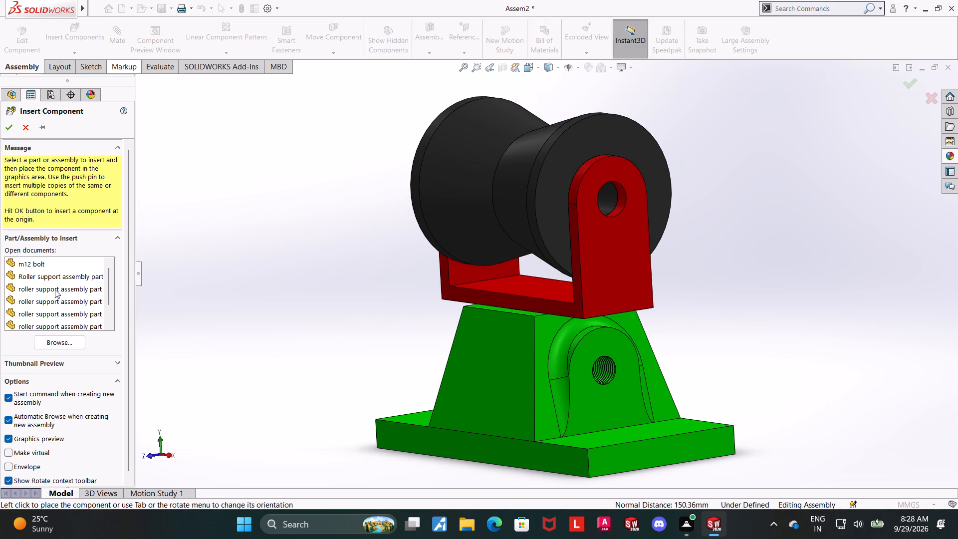
{"action": "scroll", "coordinate": [54, 289], "scroll_direction": "down", "scroll_amount": 4}
{"action": "scroll", "coordinate": [57, 304], "scroll_direction": "up", "scroll_amount": 5}
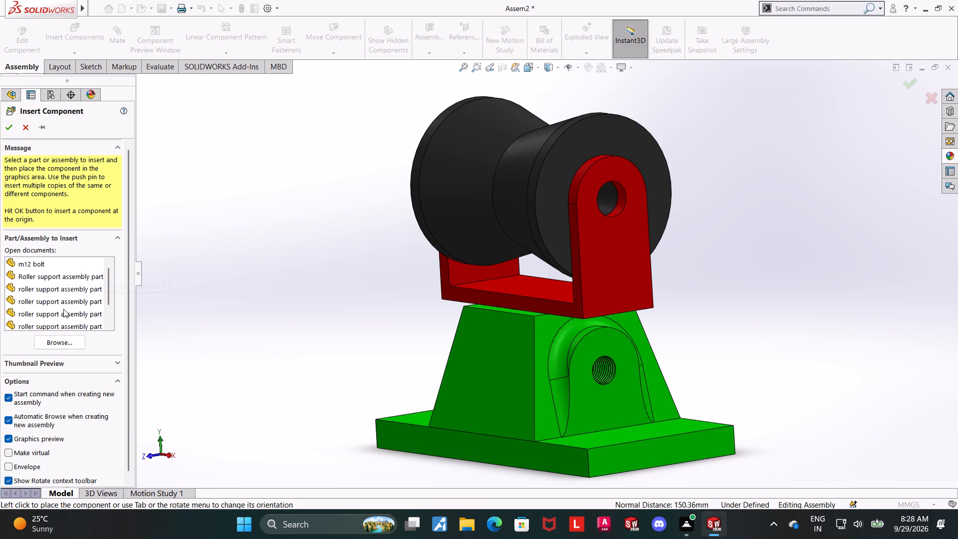
{"action": "left_click", "coordinate": [63, 304]}
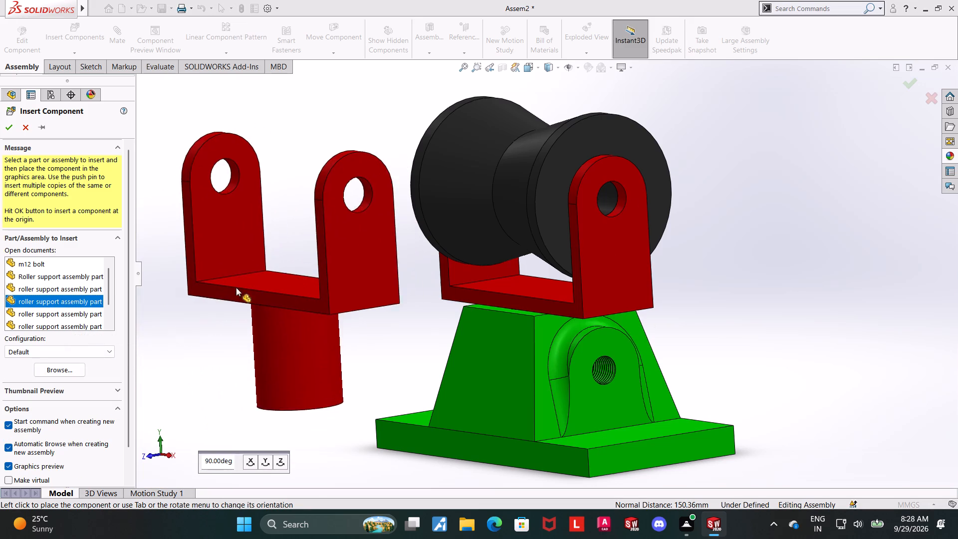
{"action": "key", "text": "Escape"}
{"action": "left_click", "coordinate": [79, 310]}
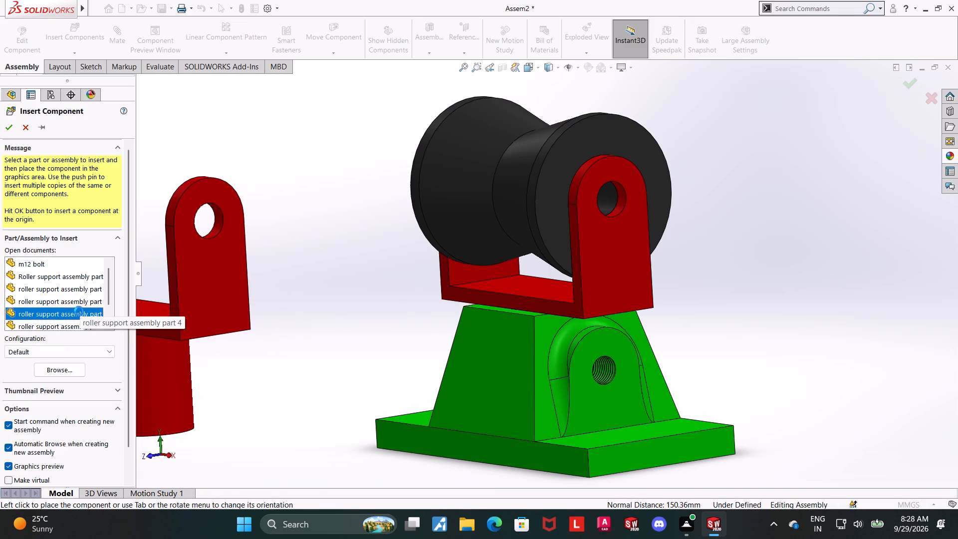
{"action": "left_click_drag", "start_coordinate": [67, 313], "coordinate": [353, 271]}
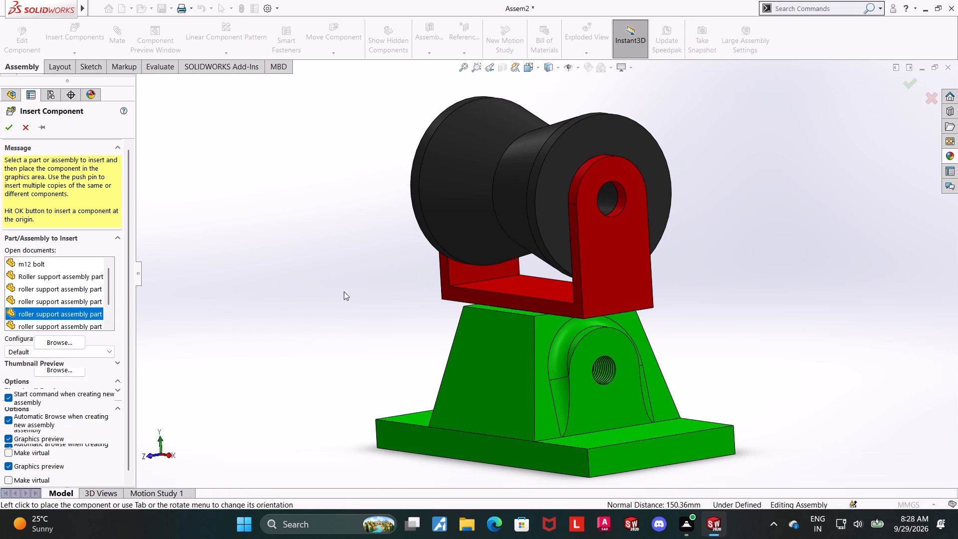
{"action": "left_click", "coordinate": [44, 311]}
{"action": "left_click", "coordinate": [277, 296]}
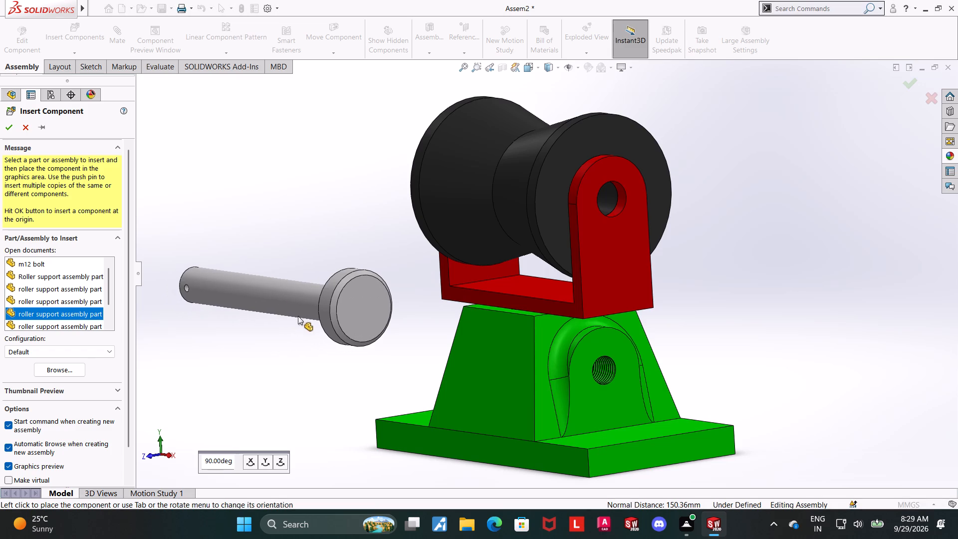
Add a concentric mate between the pin's cylindrical shaft and the roller's bore.
{"action": "left_click", "coordinate": [258, 294]}
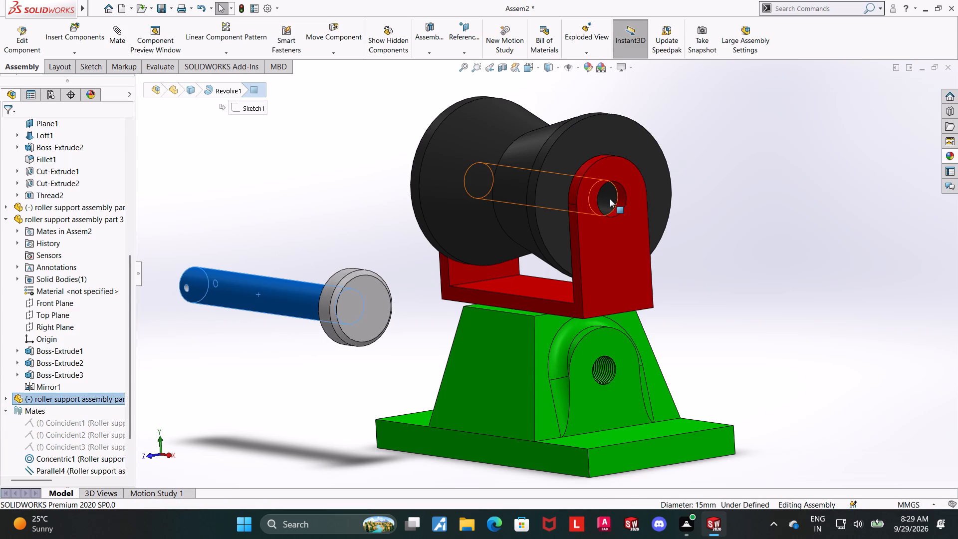
{"action": "left_click", "coordinate": [609, 199], "text": "ctrl"}
{"action": "left_click", "coordinate": [113, 38]}
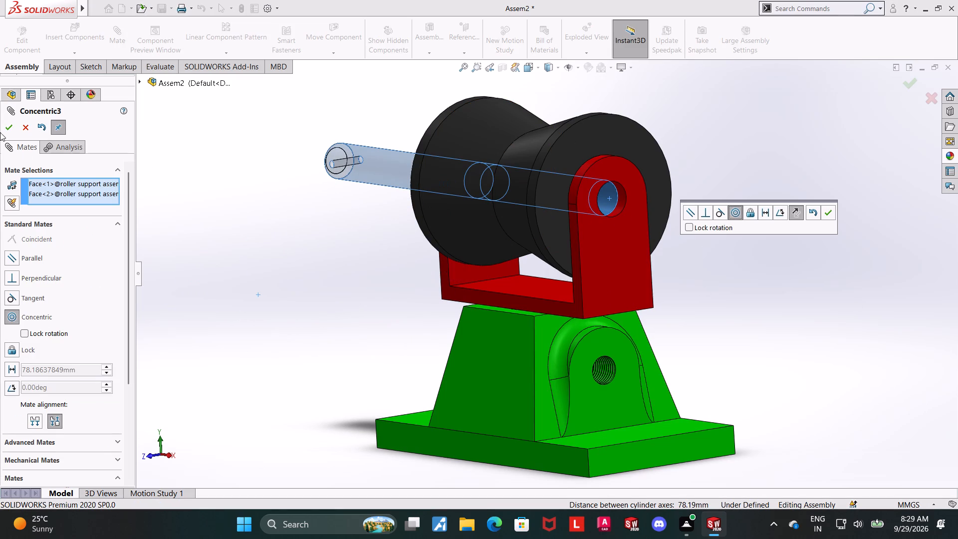
{"action": "left_click", "coordinate": [6, 126]}
Move the pin along its axis to the far side of the fork, clear of the roller and fork arms.
{"action": "left_click_drag", "start_coordinate": [382, 159], "coordinate": [772, 211]}
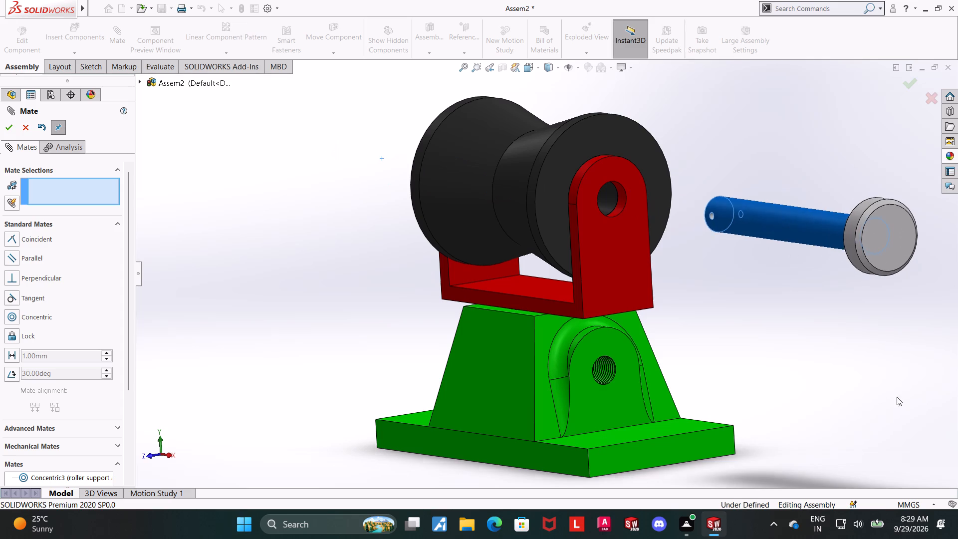
{"action": "left_click", "coordinate": [897, 397]}
Add a coincident mate between the underside of the pin's head and the outer face of the adjacent red fork arm.
{"action": "middle_click_drag", "start_coordinate": [788, 325], "coordinate": [859, 361]}
{"action": "scroll", "coordinate": [847, 349], "scroll_direction": "up", "scroll_amount": 5}
{"action": "middle_click_drag", "start_coordinate": [732, 281], "coordinate": [740, 364]}
{"action": "scroll", "coordinate": [734, 295], "scroll_direction": "down", "scroll_amount": 7}
{"action": "left_click", "coordinate": [644, 188]}
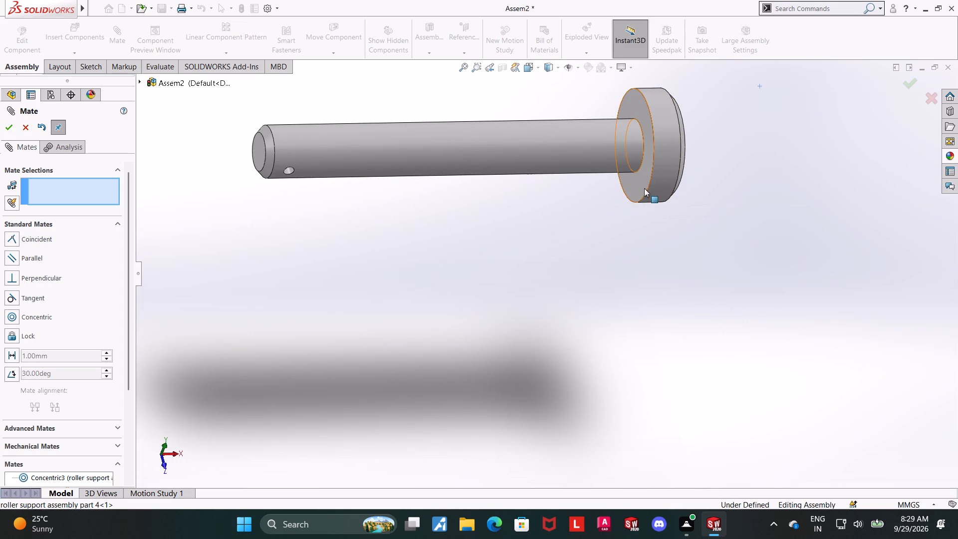
{"action": "middle_click_drag", "start_coordinate": [716, 275], "coordinate": [623, 294]}
{"action": "left_click", "coordinate": [355, 157], "text": "ctrl"}
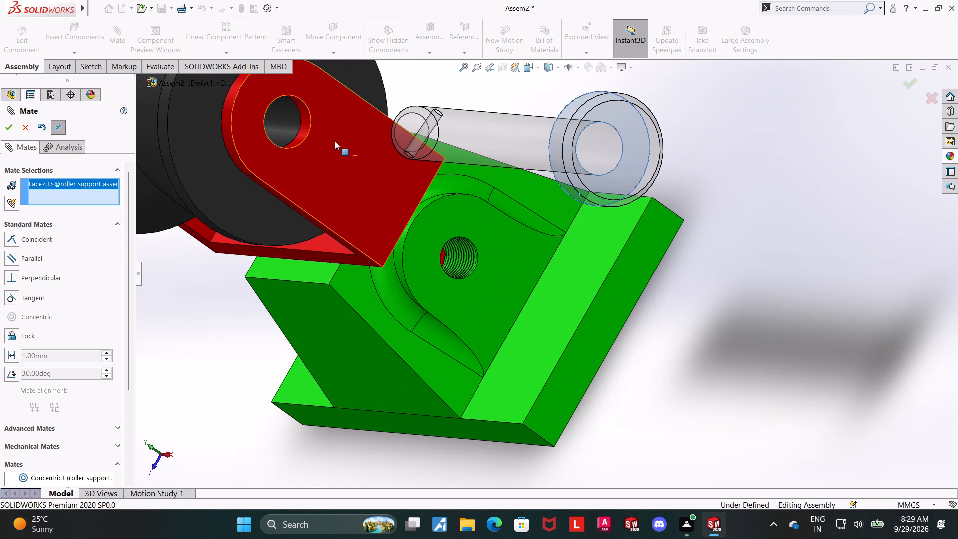
{"action": "left_click", "coordinate": [350, 164], "text": "ctrl"}
{"action": "left_click", "coordinate": [9, 132]}
{"action": "scroll", "coordinate": [277, 176], "scroll_direction": "up", "scroll_amount": 8}
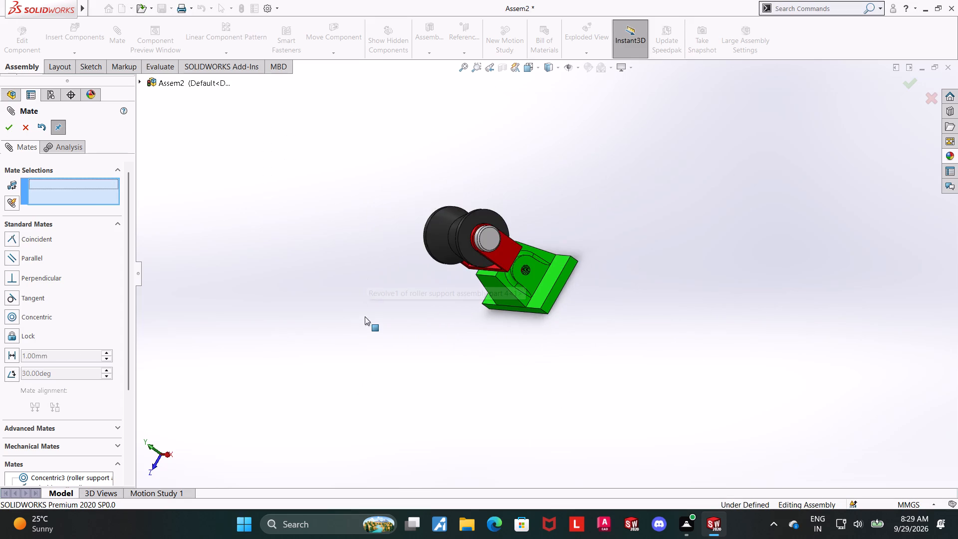
{"action": "left_click_drag", "start_coordinate": [365, 321], "coordinate": [371, 320]}
{"action": "scroll", "coordinate": [400, 317], "scroll_direction": "up", "scroll_amount": 1}
{"action": "middle_click_drag", "start_coordinate": [401, 318], "coordinate": [477, 189]}
{"action": "scroll", "coordinate": [496, 250], "scroll_direction": "down", "scroll_amount": 4}
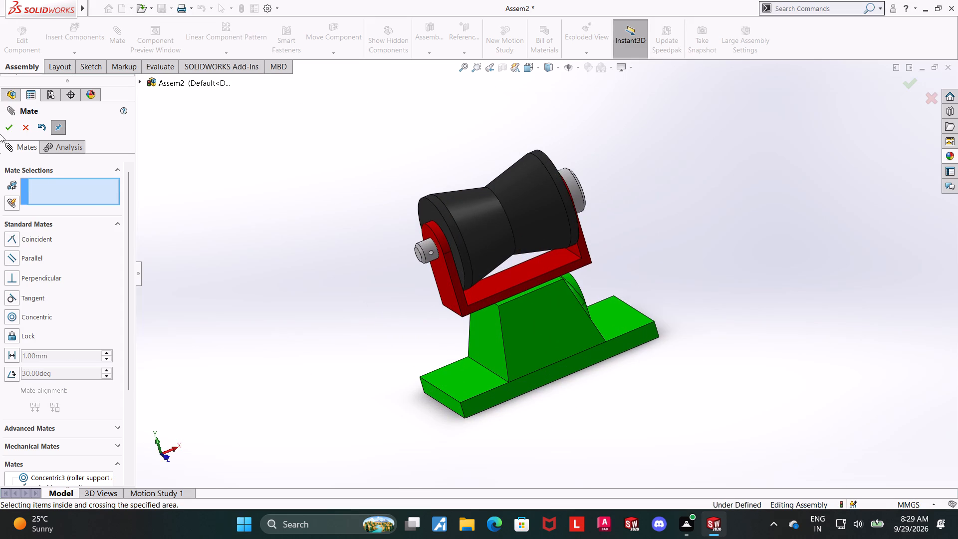
{"action": "left_click", "coordinate": [25, 128]}
Insert the purple collar, roller support assembly part 5, and place it beside the pin's free end.
{"action": "left_click", "coordinate": [77, 32]}
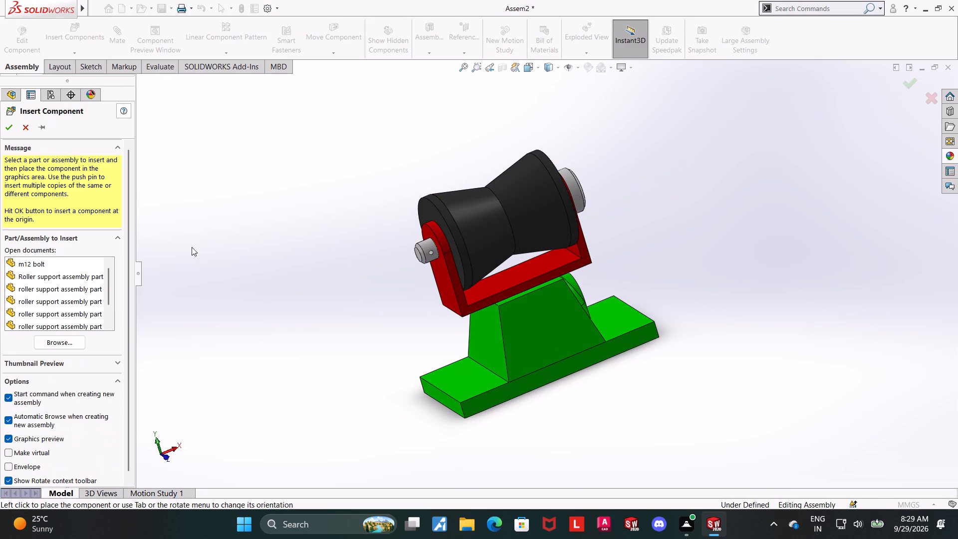
{"action": "scroll", "coordinate": [52, 267], "scroll_direction": "down", "scroll_amount": 3}
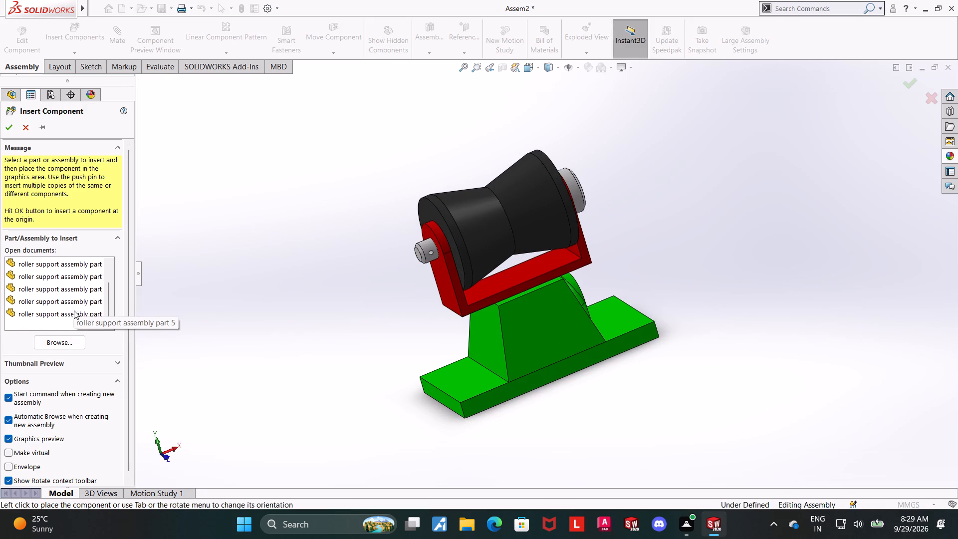
{"action": "left_click", "coordinate": [72, 302]}
{"action": "left_click", "coordinate": [337, 277]}
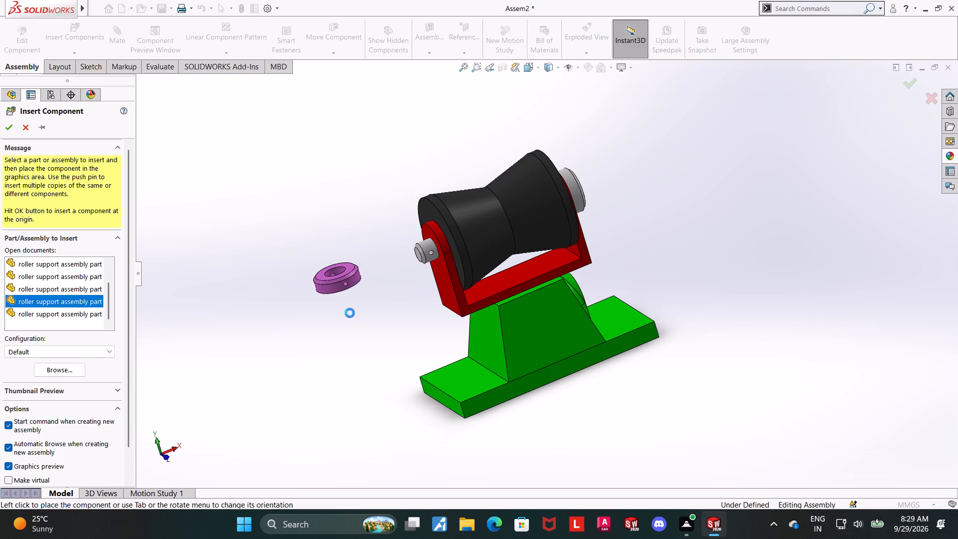
Add a concentric mate between the collar's bore and the pin's cylindrical shaft, with the mate alignment reversed.
{"action": "middle_click_drag", "start_coordinate": [350, 314], "coordinate": [331, 158]}
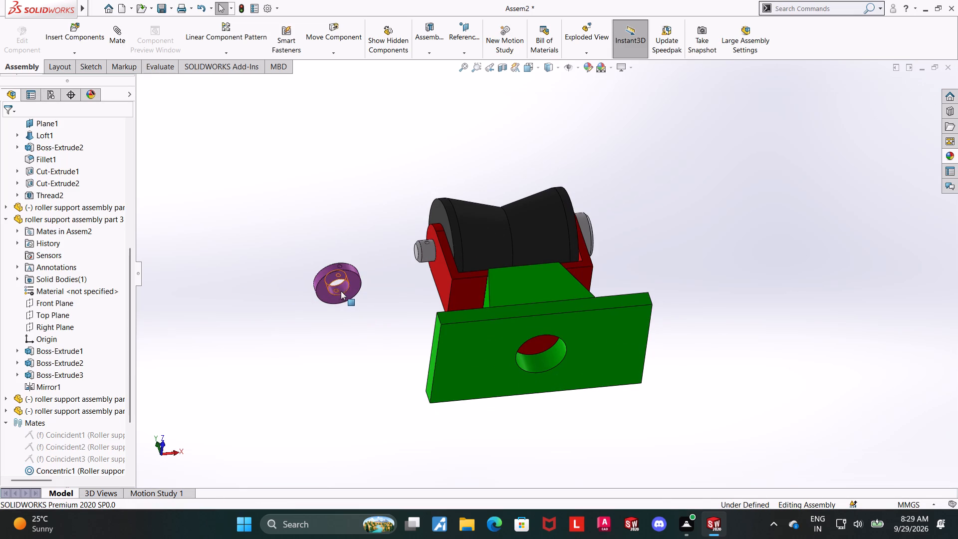
{"action": "left_click", "coordinate": [341, 291]}
{"action": "middle_click_drag", "start_coordinate": [363, 315], "coordinate": [389, 403]}
{"action": "left_click", "coordinate": [432, 248], "text": "ctrl"}
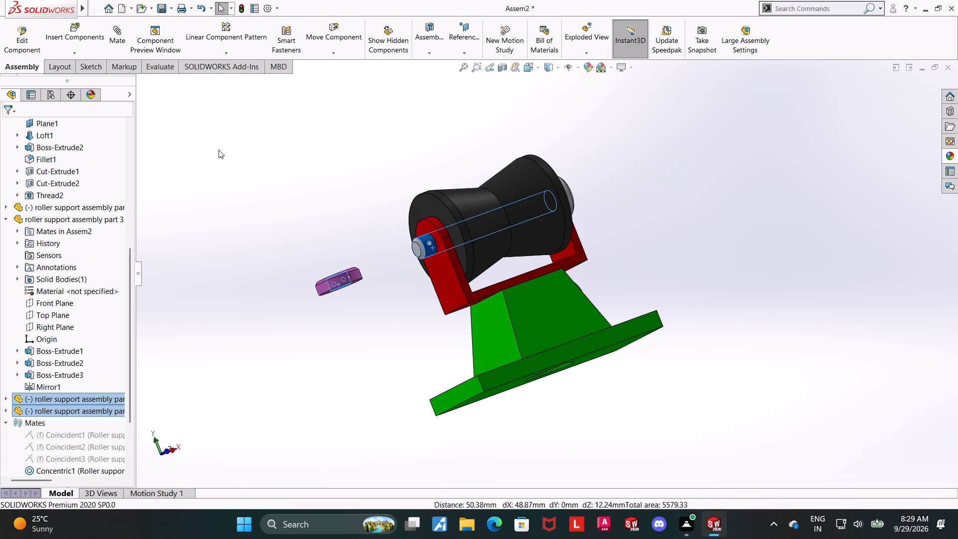
{"action": "left_click", "coordinate": [112, 36]}
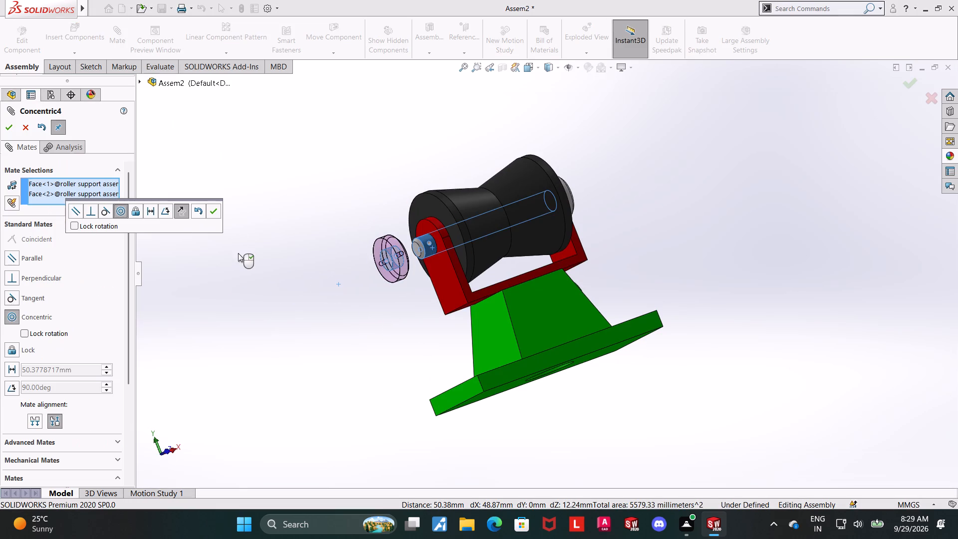
{"action": "middle_click_drag", "start_coordinate": [174, 283], "coordinate": [150, 338]}
{"action": "left_click", "coordinate": [31, 419]}
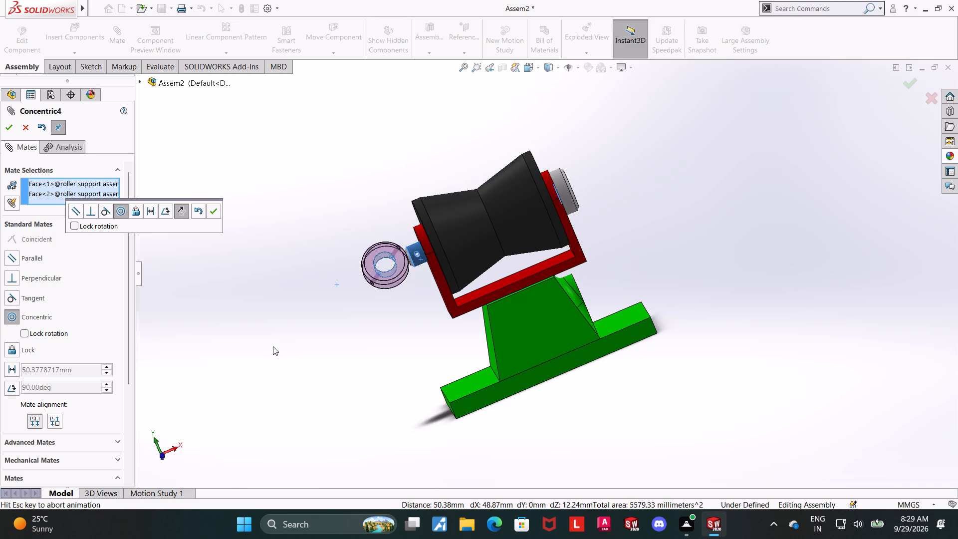
{"action": "middle_click_drag", "start_coordinate": [273, 346], "coordinate": [288, 357]}
{"action": "left_click", "coordinate": [12, 131]}
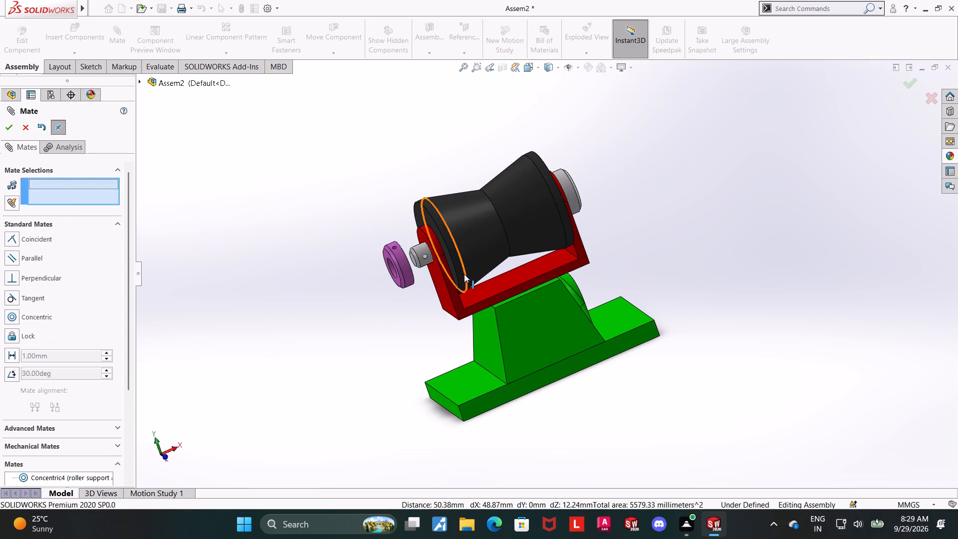
Add a concentric mate between the collar's small radial hole and the cross hole near the pin's end.
{"action": "middle_click_drag", "start_coordinate": [451, 289], "coordinate": [443, 323]}
{"action": "middle_click_drag", "start_coordinate": [436, 313], "coordinate": [381, 353]}
{"action": "middle_click_drag", "start_coordinate": [413, 297], "coordinate": [479, 324]}
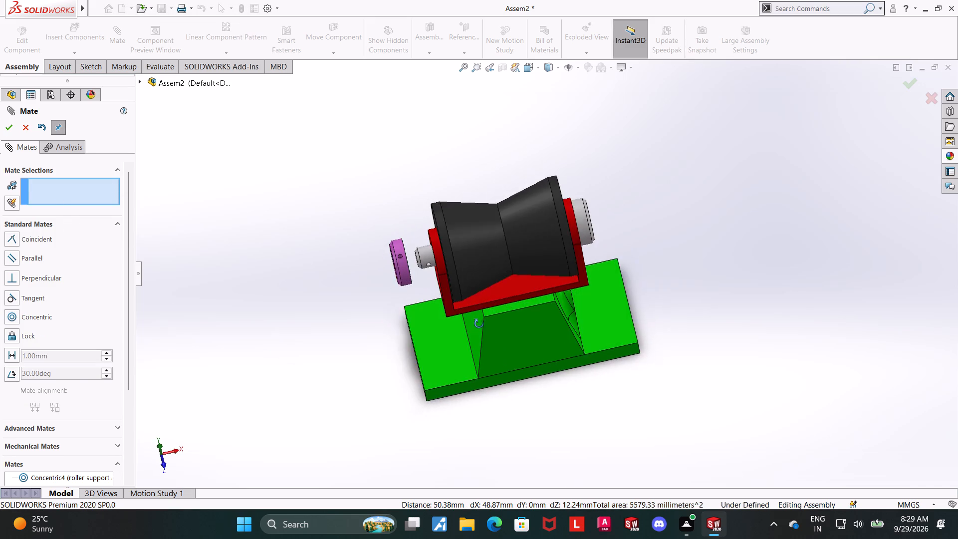
{"action": "middle_click_drag", "start_coordinate": [479, 324], "coordinate": [474, 317]}
{"action": "scroll", "coordinate": [430, 285], "scroll_direction": "down", "scroll_amount": 4}
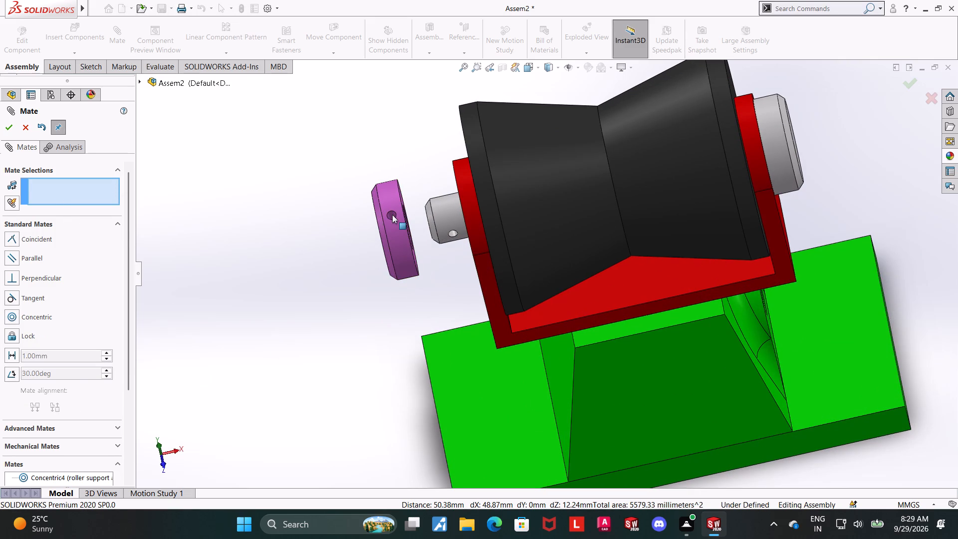
{"action": "left_click", "coordinate": [392, 215]}
{"action": "left_click", "coordinate": [454, 234], "text": "ctrl"}
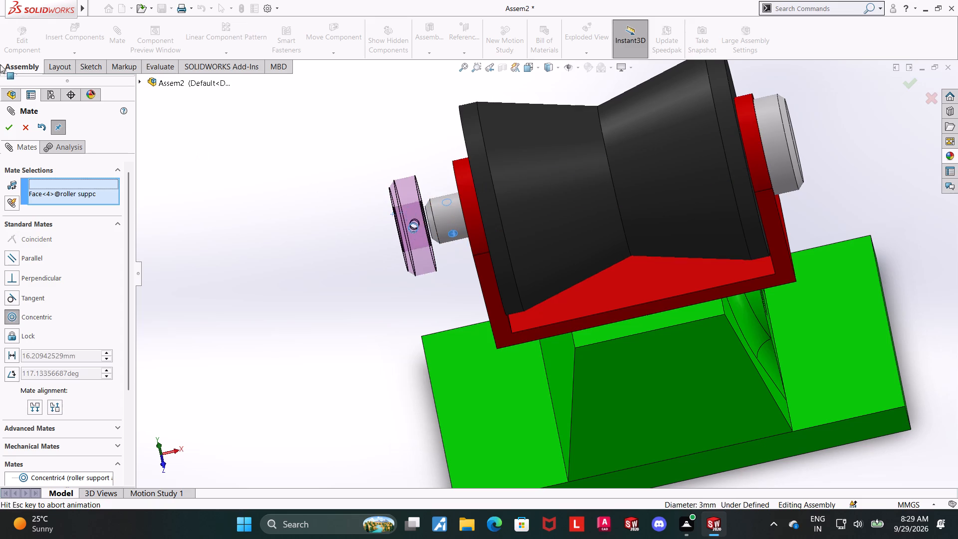
{"action": "left_click", "coordinate": [9, 134]}
Examine the collar's fit on the pin and its spacing from the fork arm, and close the Mate command.
{"action": "middle_click_drag", "start_coordinate": [343, 237], "coordinate": [351, 245]}
{"action": "scroll", "coordinate": [485, 243], "scroll_direction": "down", "scroll_amount": 5}
{"action": "middle_click_drag", "start_coordinate": [501, 252], "coordinate": [506, 180]}
{"action": "left_click_drag", "start_coordinate": [519, 264], "coordinate": [520, 277]}
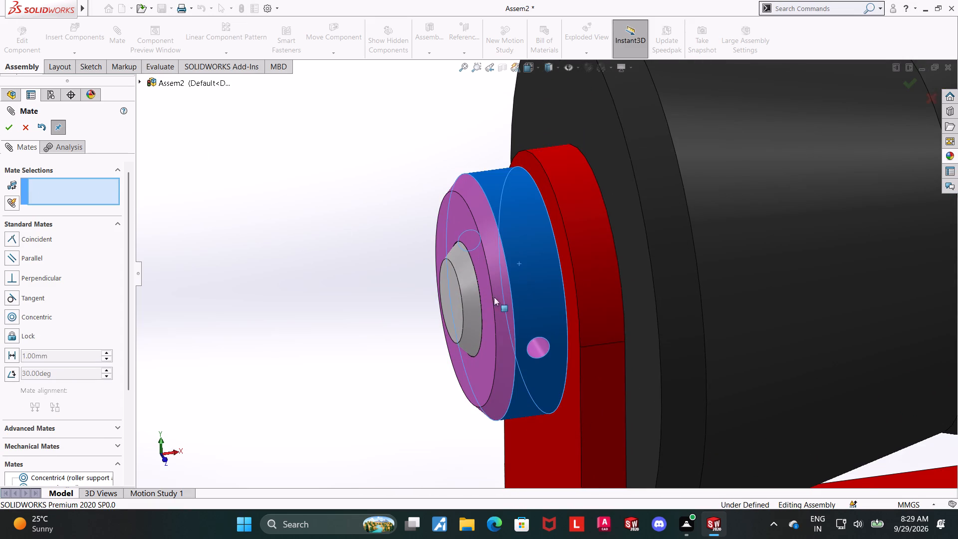
{"action": "scroll", "coordinate": [452, 311], "scroll_direction": "up", "scroll_amount": 5}
{"action": "scroll", "coordinate": [905, 343], "scroll_direction": "up", "scroll_amount": 1}
{"action": "middle_click_drag", "start_coordinate": [905, 343], "coordinate": [888, 345]}
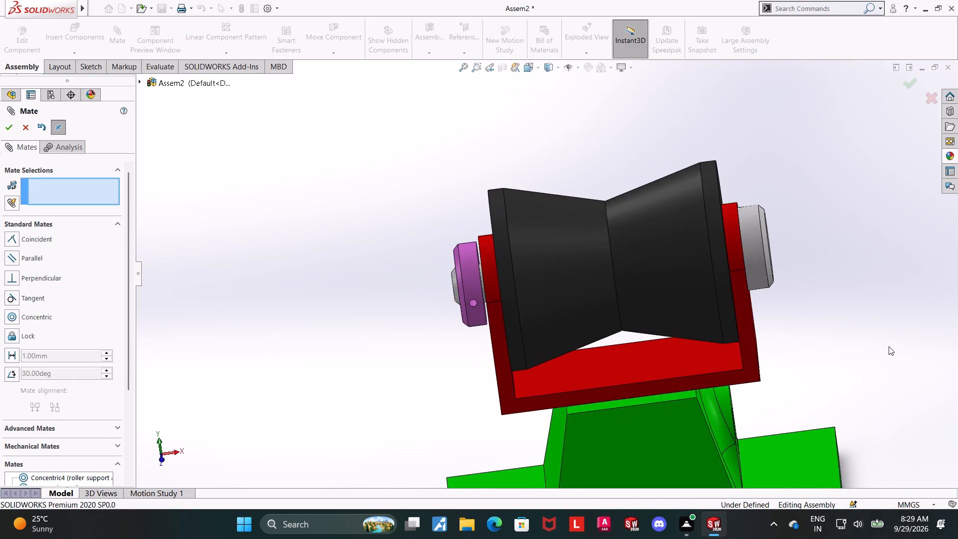
{"action": "scroll", "coordinate": [426, 311], "scroll_direction": "down", "scroll_amount": 4}
{"action": "scroll", "coordinate": [598, 271], "scroll_direction": "down", "scroll_amount": 3}
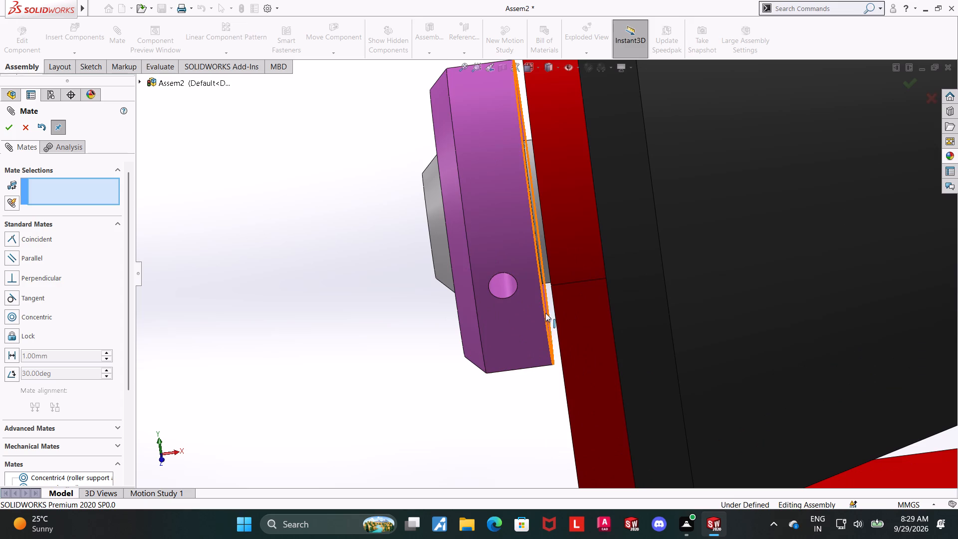
{"action": "scroll", "coordinate": [547, 312], "scroll_direction": "up", "scroll_amount": 3}
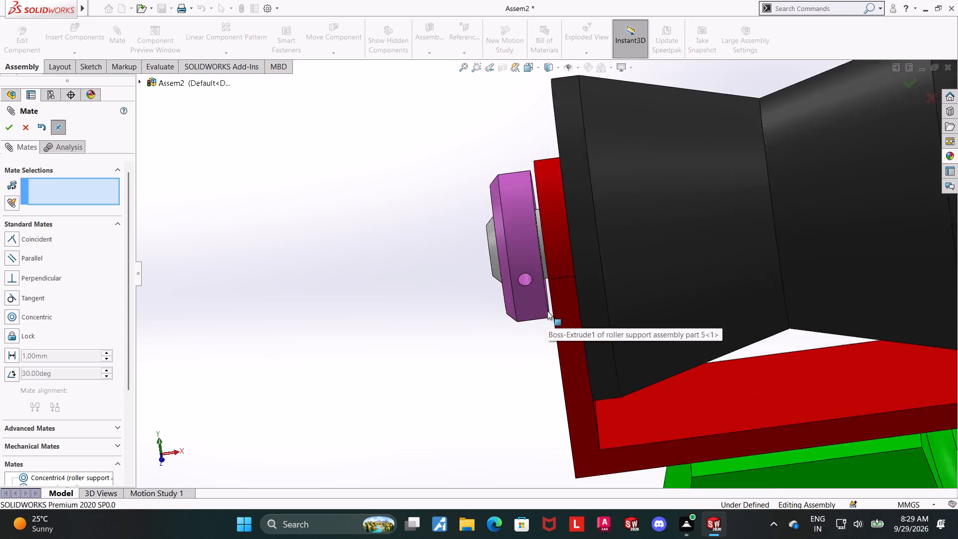
{"action": "scroll", "coordinate": [547, 311], "scroll_direction": "up", "scroll_amount": 6}
{"action": "middle_click_drag", "start_coordinate": [732, 337], "coordinate": [724, 332]}
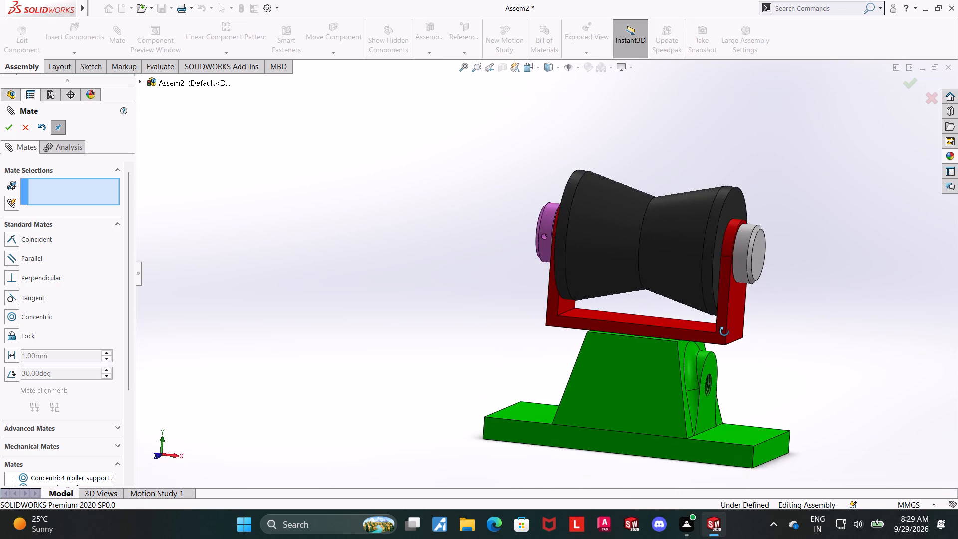
{"action": "middle_click_drag", "start_coordinate": [724, 332], "coordinate": [718, 327]}
{"action": "middle_click_drag", "start_coordinate": [733, 314], "coordinate": [750, 316]}
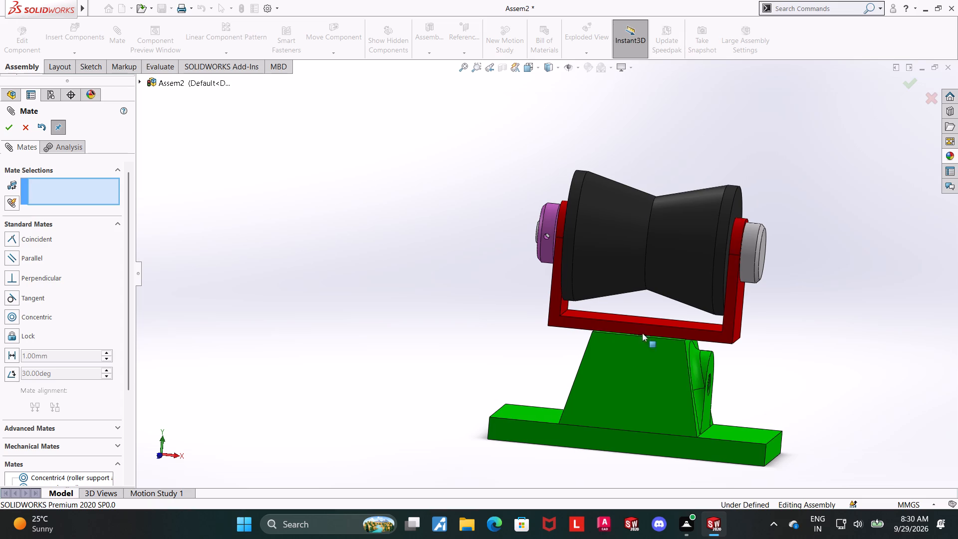
{"action": "scroll", "coordinate": [683, 212], "scroll_direction": "down", "scroll_amount": 4}
{"action": "middle_click_drag", "start_coordinate": [821, 323], "coordinate": [831, 324]}
{"action": "left_click", "coordinate": [26, 134]}
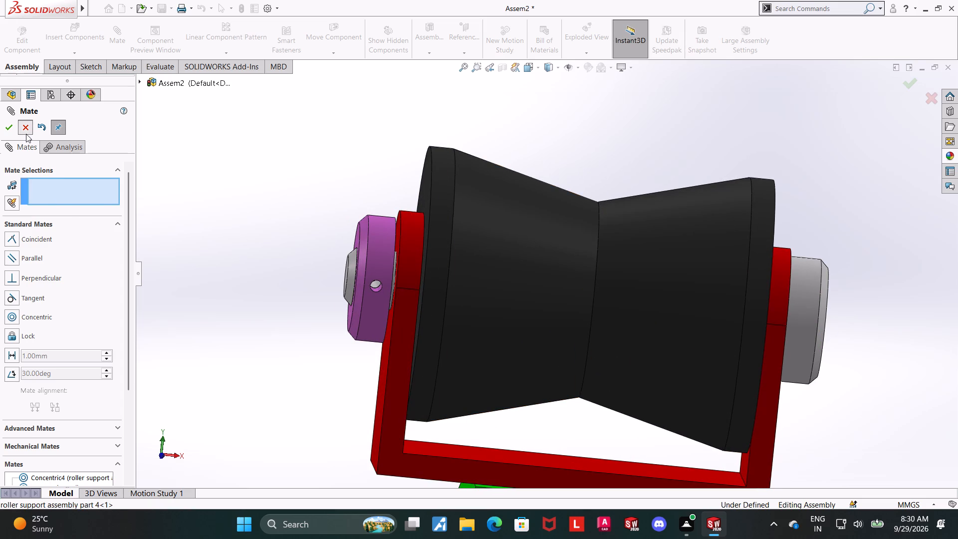
Insert the yellow bent locking pin into the assembly and place it beside the purple collar.
{"action": "left_click", "coordinate": [83, 23]}
{"action": "scroll", "coordinate": [58, 323], "scroll_direction": "down", "scroll_amount": 3}
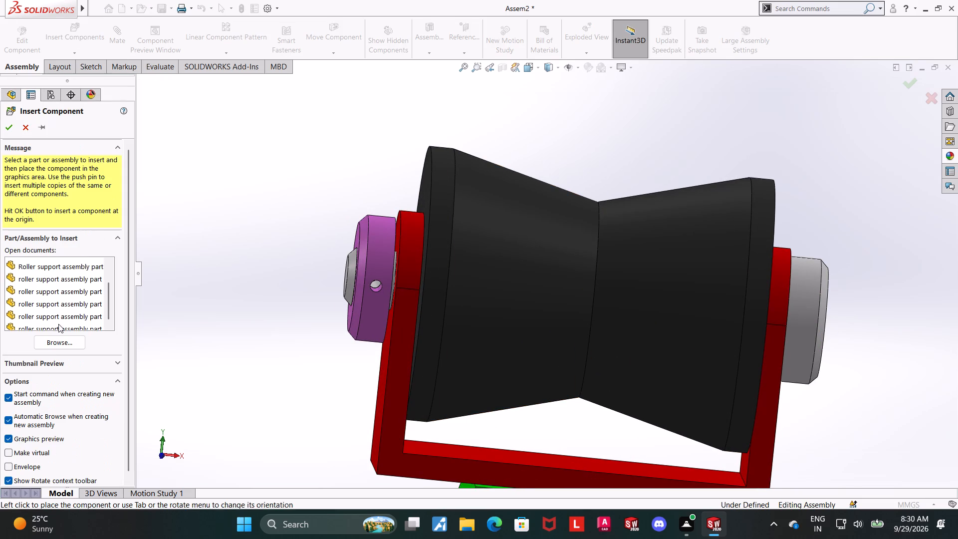
{"action": "scroll", "coordinate": [58, 324], "scroll_direction": "down", "scroll_amount": 3}
{"action": "left_click", "coordinate": [71, 319]}
{"action": "left_click", "coordinate": [203, 326]}
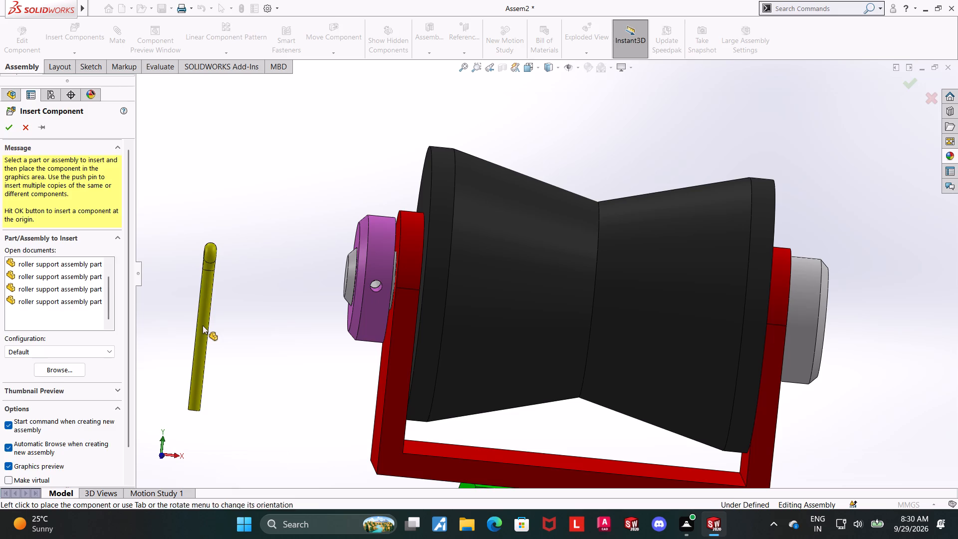
Add a concentric mate between the yellow locking pin's straight shank and the collar's small radial hole.
{"action": "left_click", "coordinate": [203, 325]}
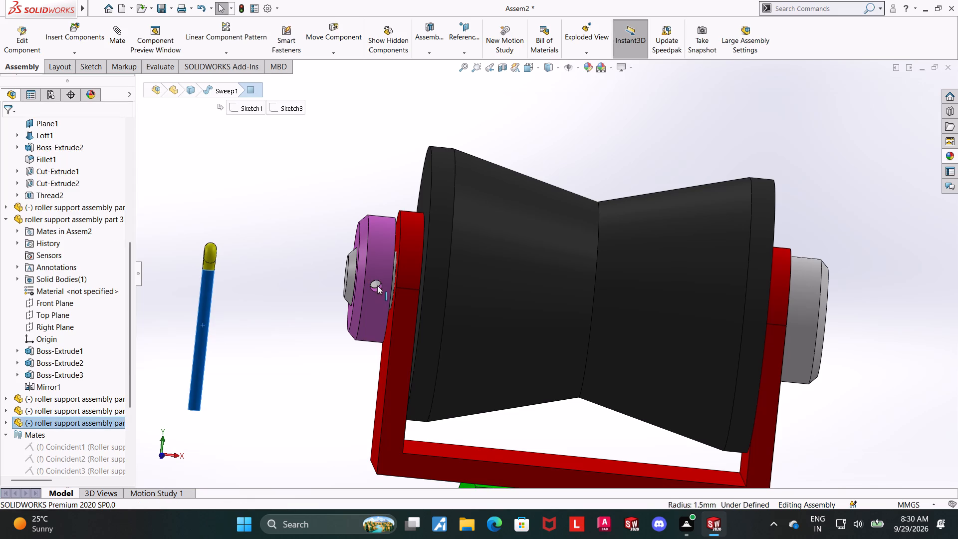
{"action": "left_click", "coordinate": [375, 285], "text": "ctrl"}
{"action": "left_click", "coordinate": [119, 34]}
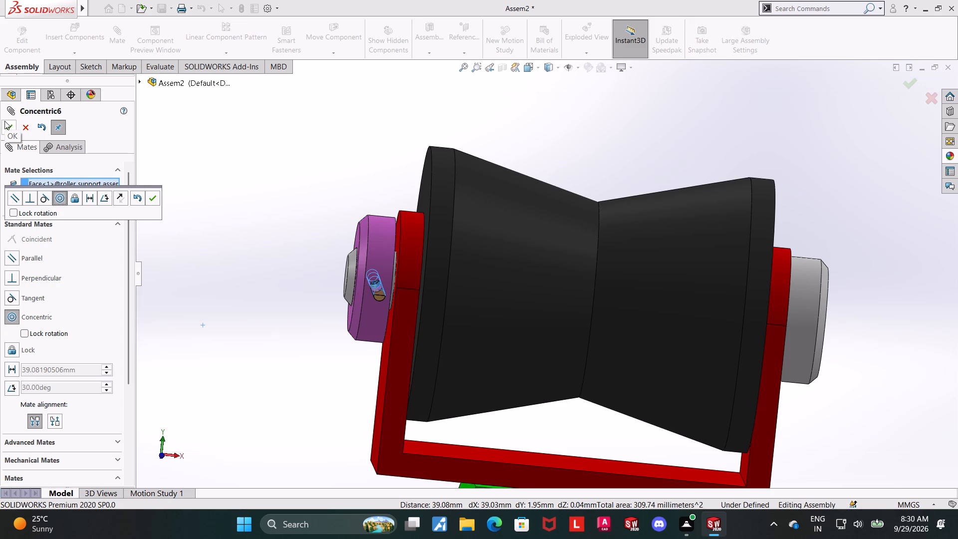
{"action": "left_click", "coordinate": [4, 121]}
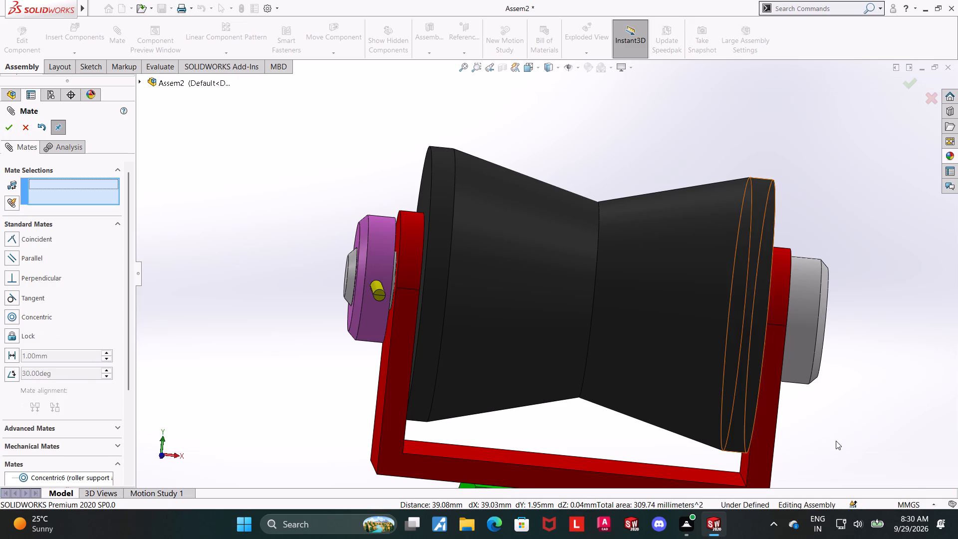
Check the assembly in the Front view, try turning the roller in the fork, and close the Mate command.
{"action": "middle_click_drag", "start_coordinate": [794, 380], "coordinate": [798, 362]}
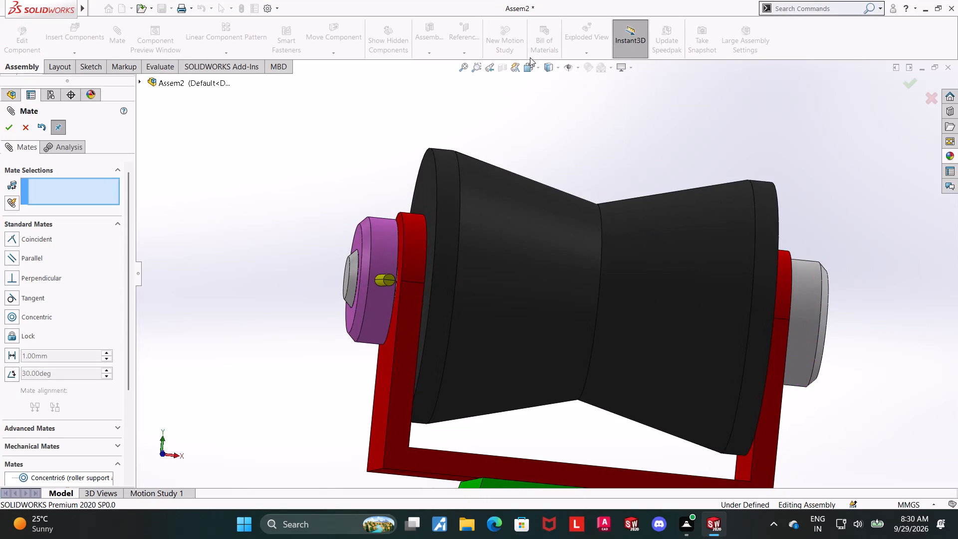
{"action": "left_click", "coordinate": [529, 61]}
{"action": "left_click", "coordinate": [470, 323]}
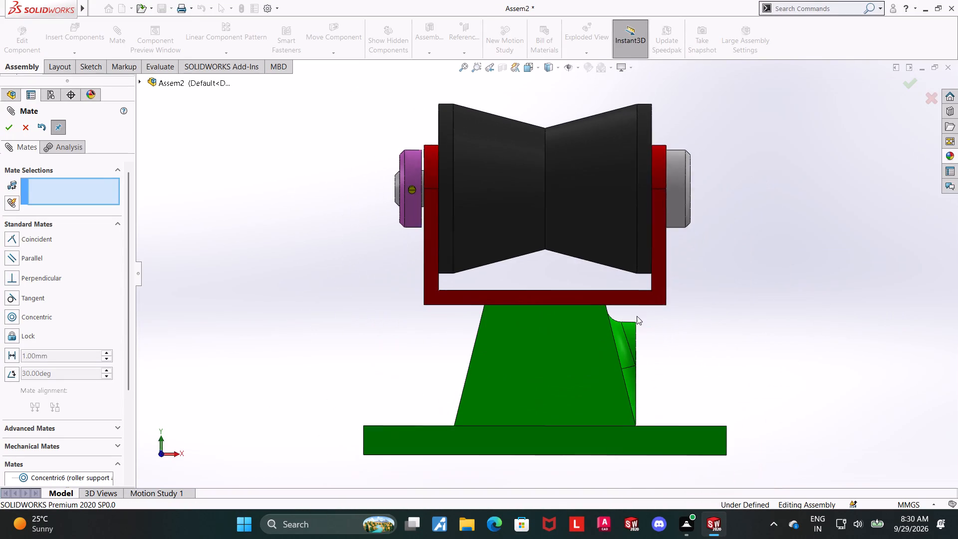
{"action": "scroll", "coordinate": [590, 191], "scroll_direction": "down", "scroll_amount": 2}
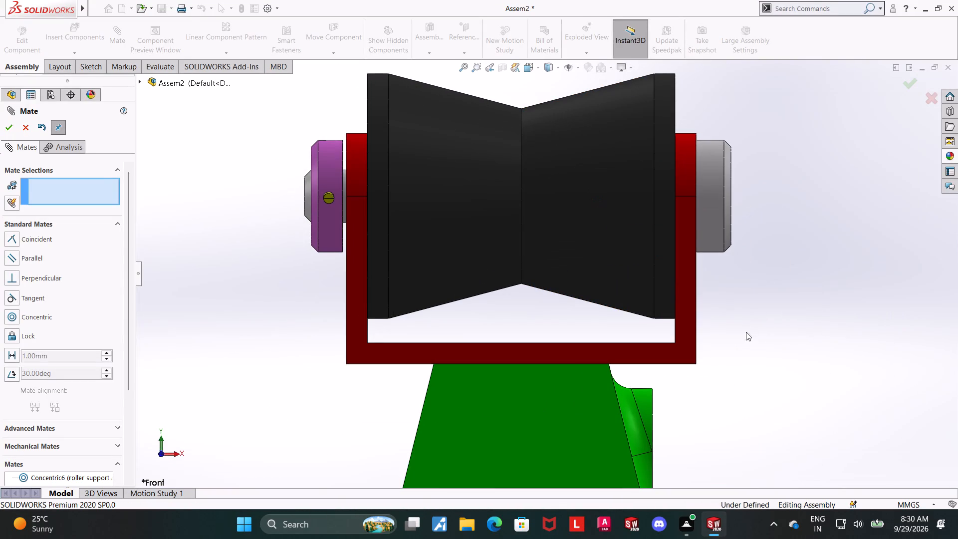
{"action": "left_click_drag", "start_coordinate": [582, 174], "coordinate": [599, 326]}
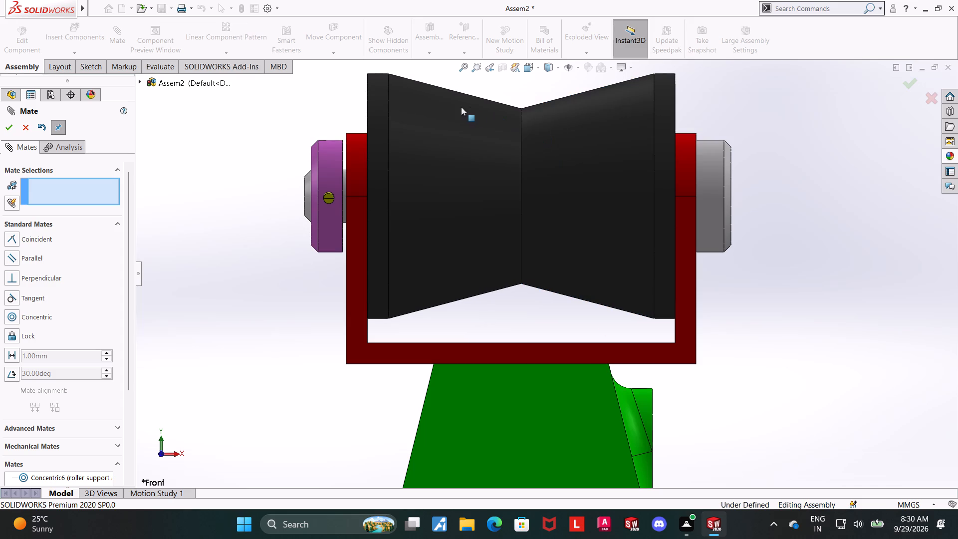
{"action": "left_click_drag", "start_coordinate": [460, 110], "coordinate": [465, 222]}
{"action": "left_click", "coordinate": [949, 258]}
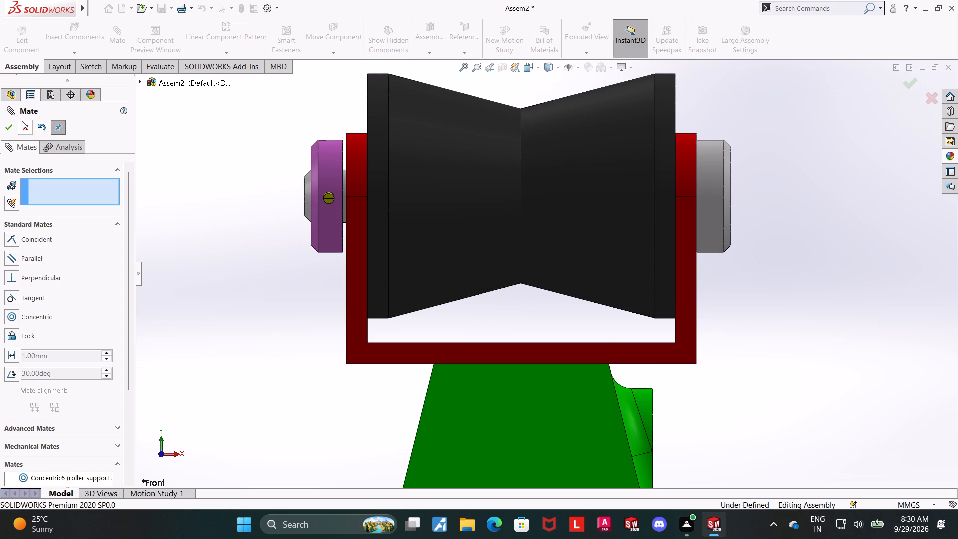
{"action": "left_click", "coordinate": [22, 123]}
Delete the coincident mate that holds the roller's end face against the fork arm's inner face.
{"action": "scroll", "coordinate": [54, 321], "scroll_direction": "down", "scroll_amount": 13}
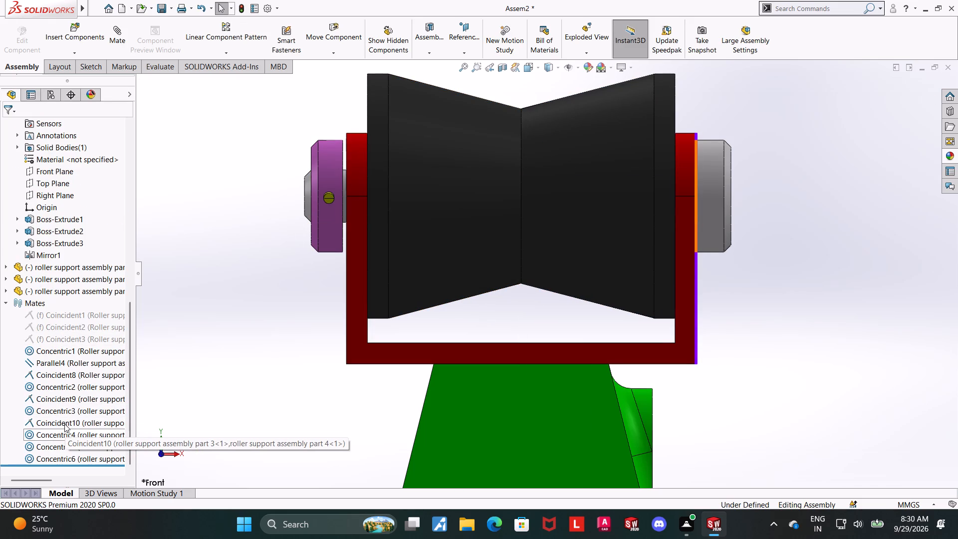
{"action": "left_click", "coordinate": [63, 421]}
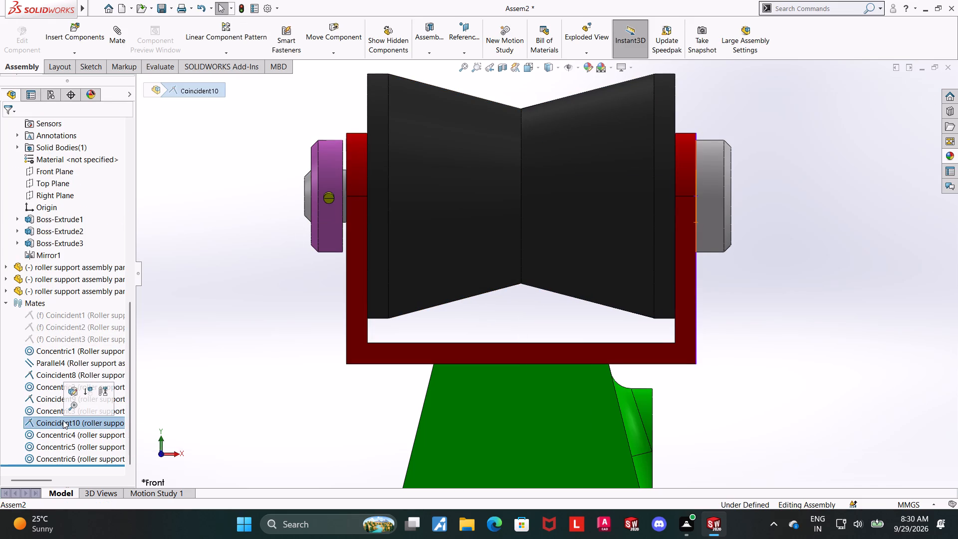
{"action": "left_click", "coordinate": [47, 396]}
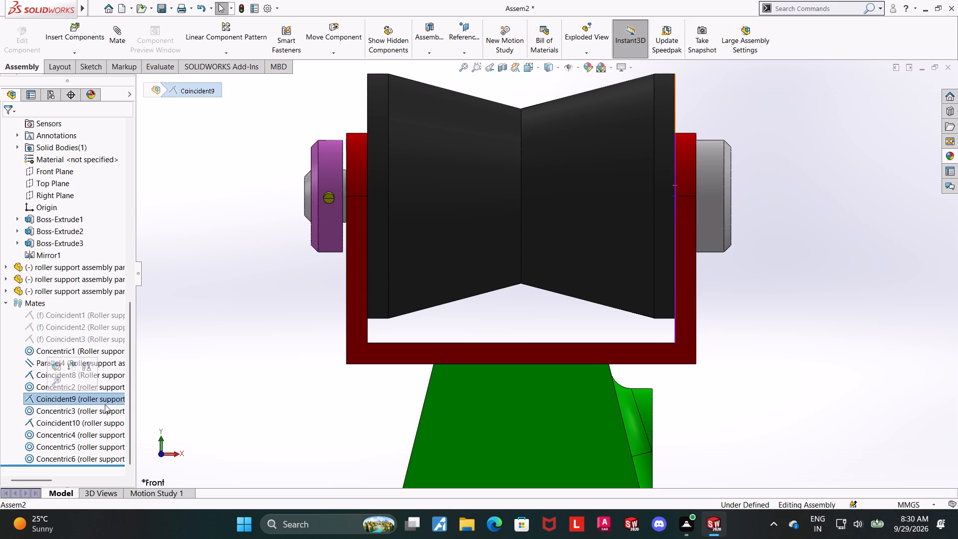
{"action": "middle_click_drag", "start_coordinate": [253, 353], "coordinate": [236, 368]}
{"action": "right_click", "coordinate": [62, 395]}
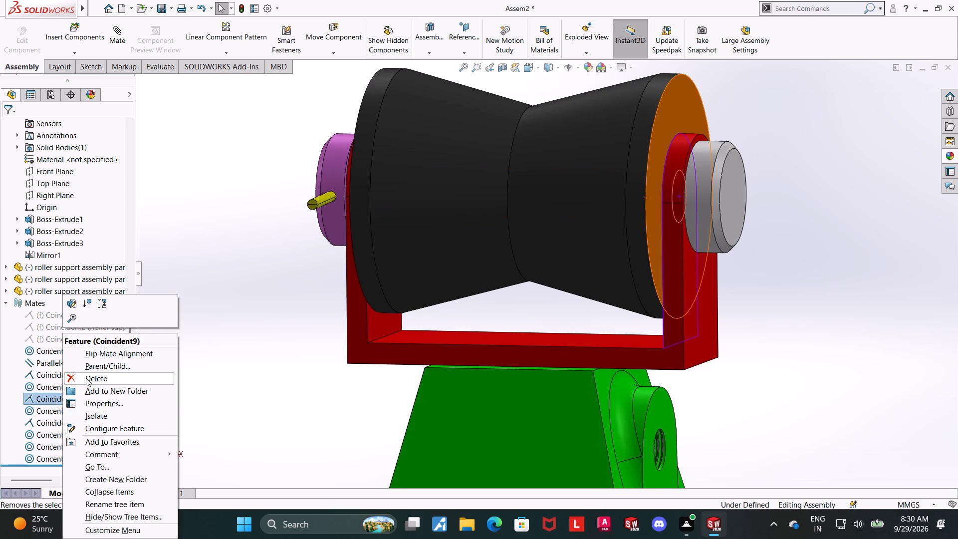
{"action": "left_click", "coordinate": [88, 375]}
{"action": "left_click", "coordinate": [559, 191]}
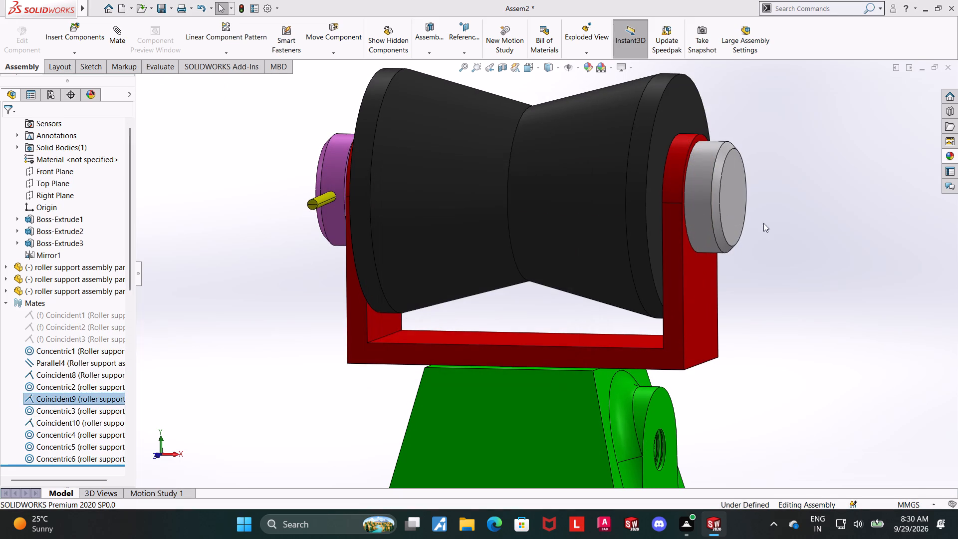
{"action": "left_click", "coordinate": [775, 227]}
Slide the roller along the pin's axis, away from the headed end, so that its end faces are exposed.
{"action": "left_click_drag", "start_coordinate": [536, 151], "coordinate": [377, 188]}
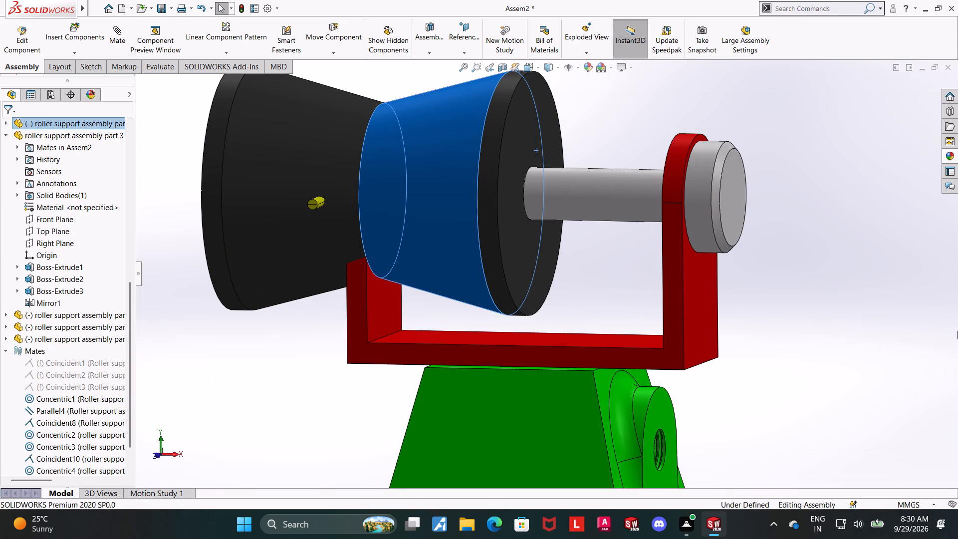
{"action": "left_click", "coordinate": [957, 330]}
{"action": "left_click", "coordinate": [815, 291]}
{"action": "middle_click", "coordinate": [811, 291]}
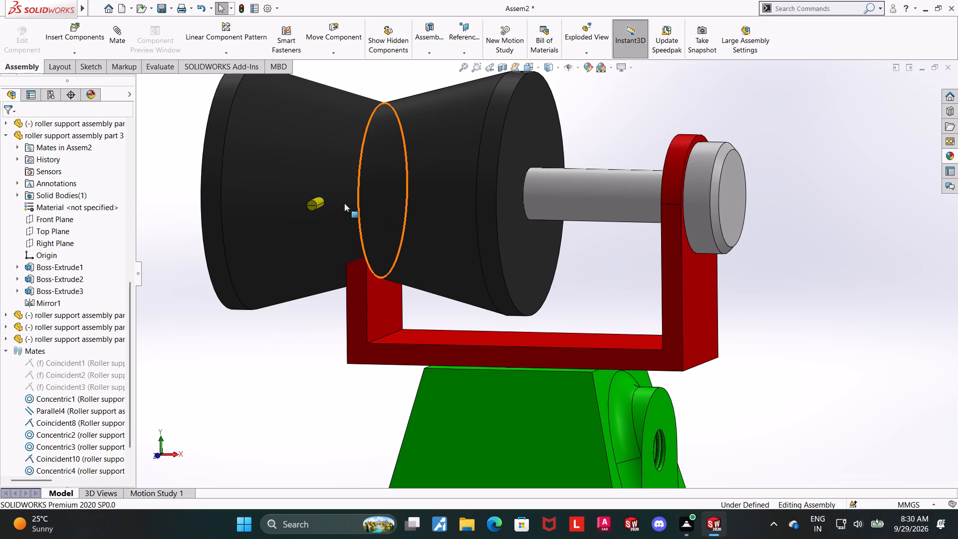
Add a Width mate with the Centered constraint, using the roller's two end faces as width selections and the fork arms' inner faces as tab selections.
{"action": "left_click", "coordinate": [111, 33]}
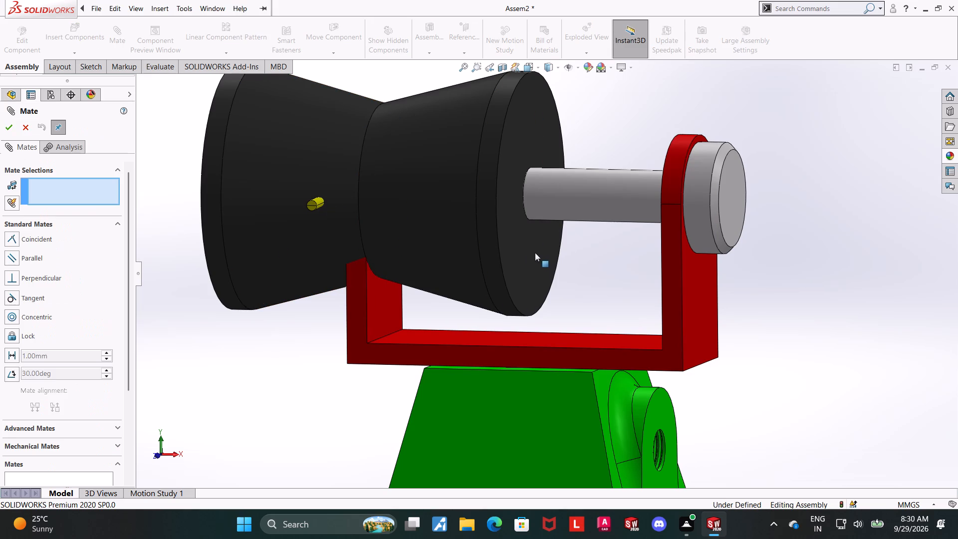
{"action": "left_click_drag", "start_coordinate": [126, 360], "coordinate": [125, 402]}
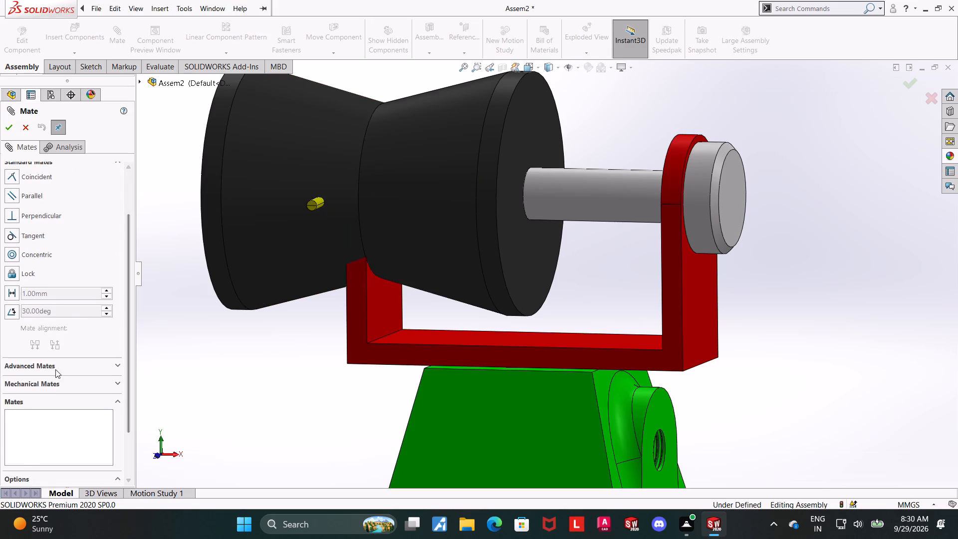
{"action": "left_click", "coordinate": [55, 369]}
{"action": "left_click_drag", "start_coordinate": [127, 364], "coordinate": [123, 416]}
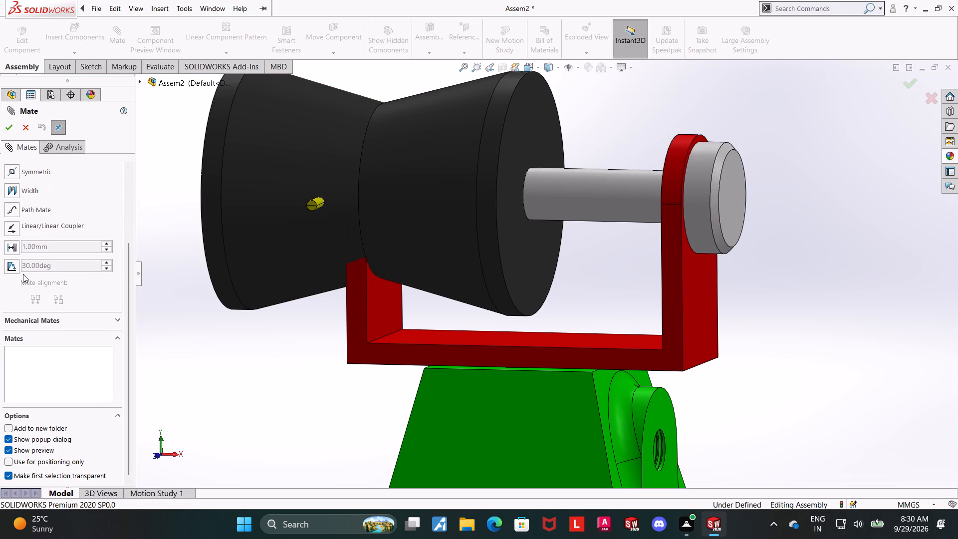
{"action": "left_click", "coordinate": [16, 191]}
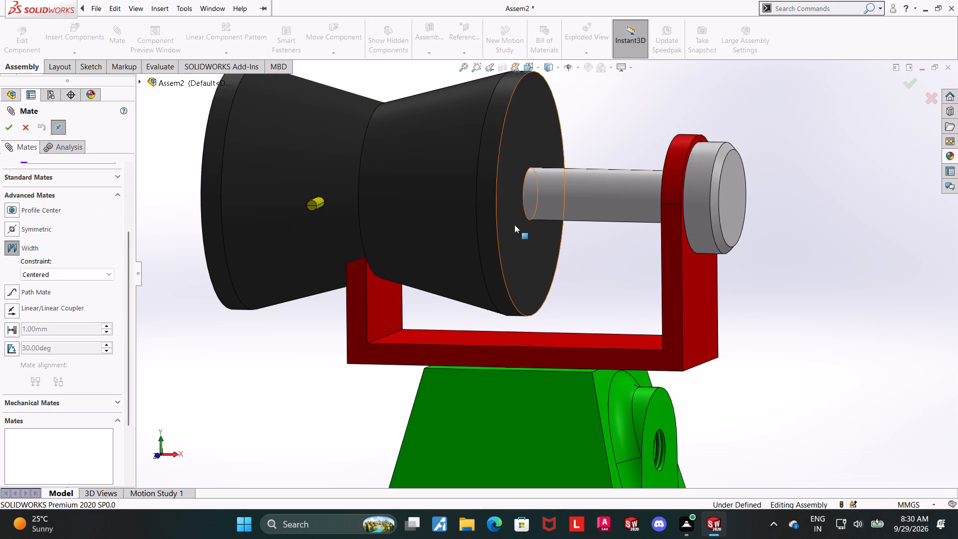
{"action": "left_click", "coordinate": [515, 229]}
{"action": "scroll", "coordinate": [215, 325], "scroll_direction": "up", "scroll_amount": 1}
{"action": "middle_click_drag", "start_coordinate": [213, 326], "coordinate": [249, 339]}
{"action": "middle_click_drag", "start_coordinate": [279, 329], "coordinate": [312, 349]}
{"action": "left_click", "coordinate": [306, 253]}
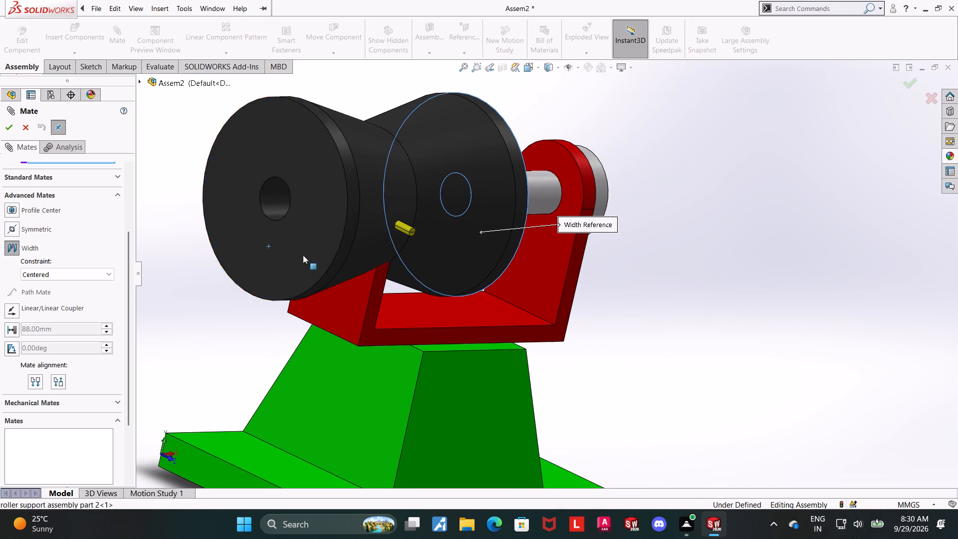
{"action": "scroll", "coordinate": [77, 277], "scroll_direction": "up", "scroll_amount": 4}
{"action": "left_click_drag", "start_coordinate": [127, 269], "coordinate": [128, 209]}
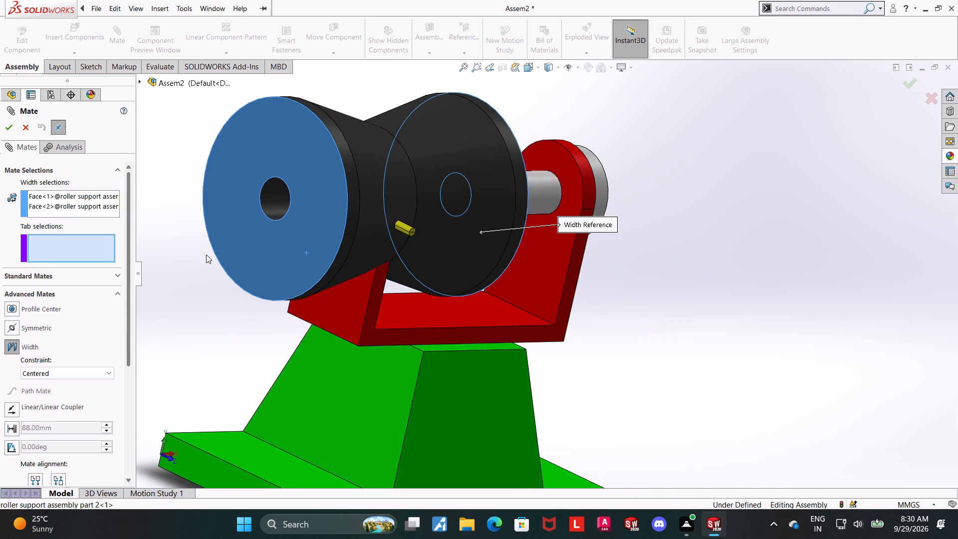
{"action": "left_click", "coordinate": [555, 267]}
{"action": "middle_click_drag", "start_coordinate": [632, 305], "coordinate": [593, 322]}
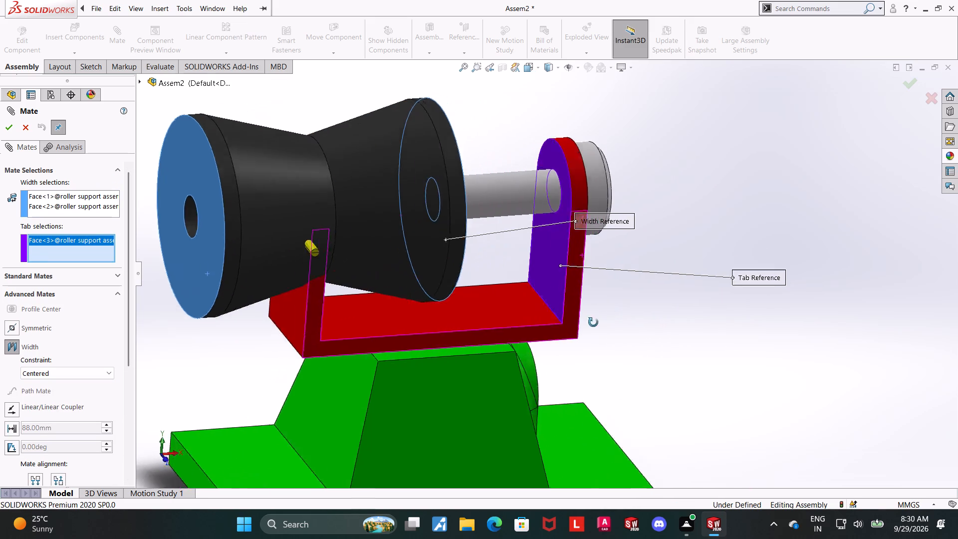
{"action": "middle_click_drag", "start_coordinate": [593, 322], "coordinate": [526, 343]}
{"action": "left_click", "coordinate": [438, 301]}
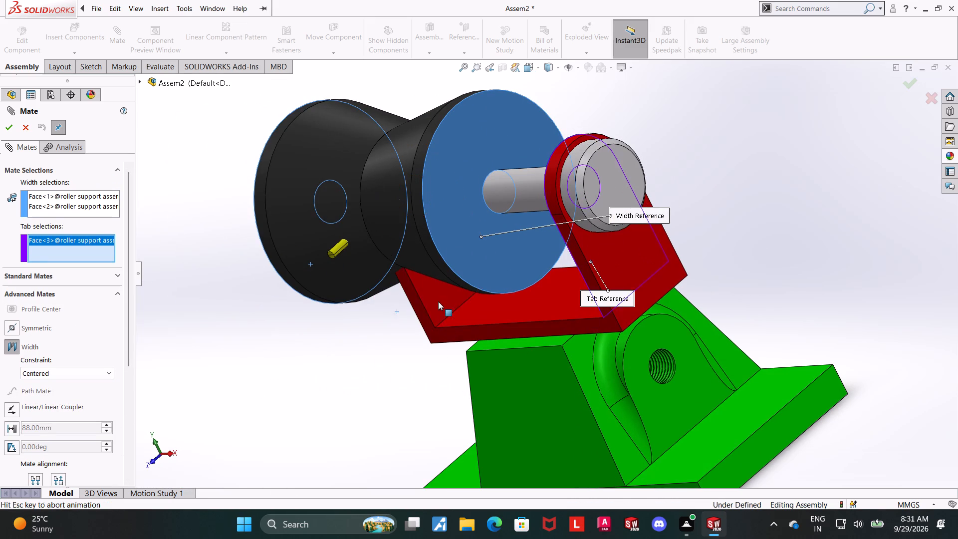
{"action": "middle_click_drag", "start_coordinate": [792, 368], "coordinate": [838, 332]}
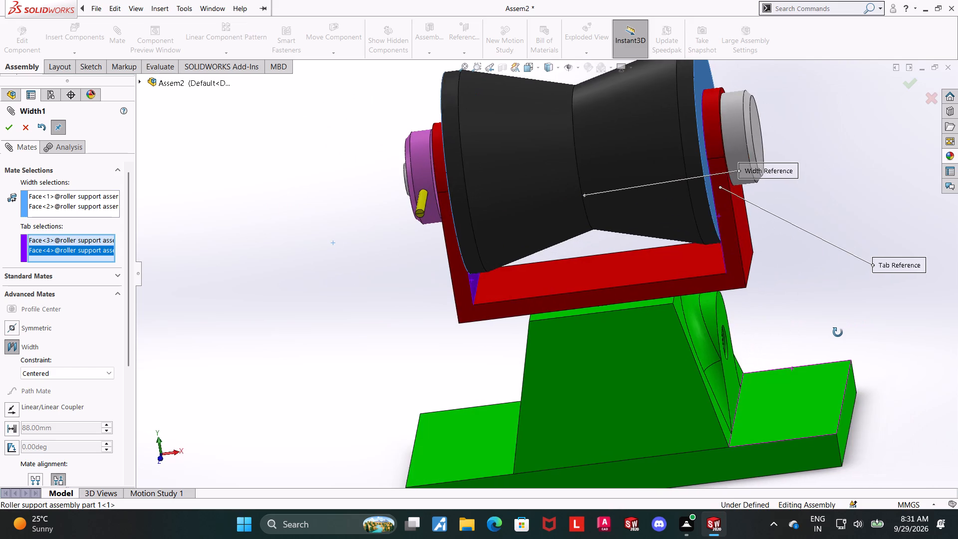
{"action": "middle_click_drag", "start_coordinate": [838, 332], "coordinate": [844, 331]}
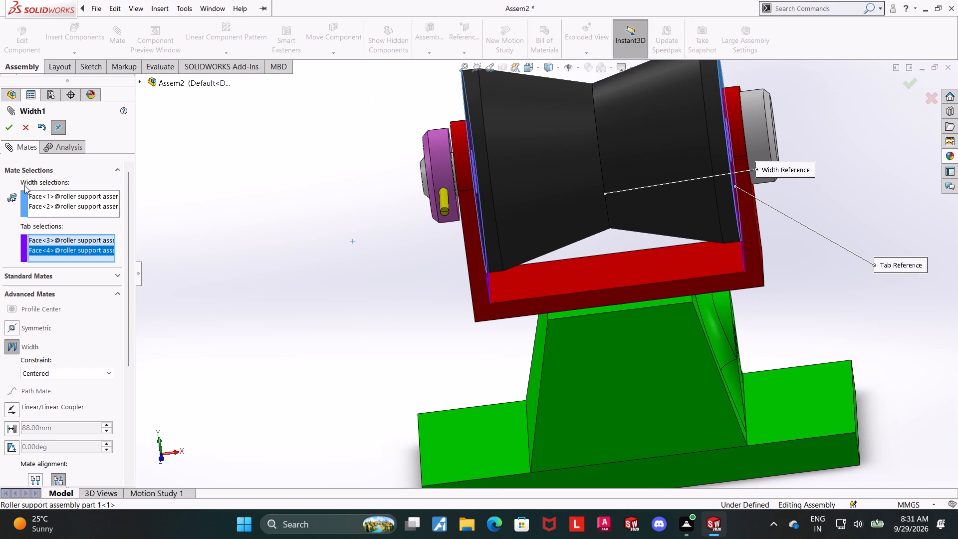
{"action": "scroll", "coordinate": [315, 222], "scroll_direction": "up", "scroll_amount": 6}
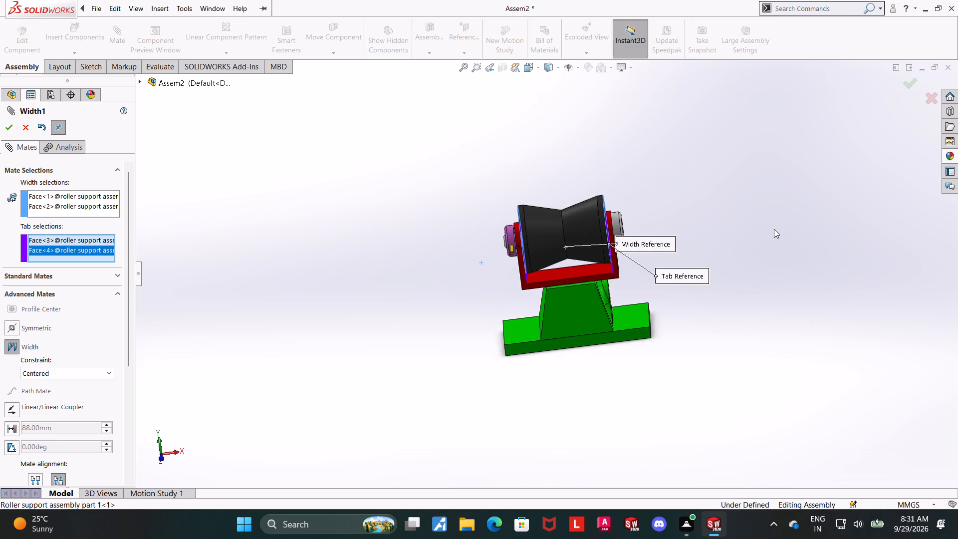
{"action": "scroll", "coordinate": [774, 229], "scroll_direction": "down", "scroll_amount": 4}
{"action": "scroll", "coordinate": [650, 272], "scroll_direction": "up", "scroll_amount": 1}
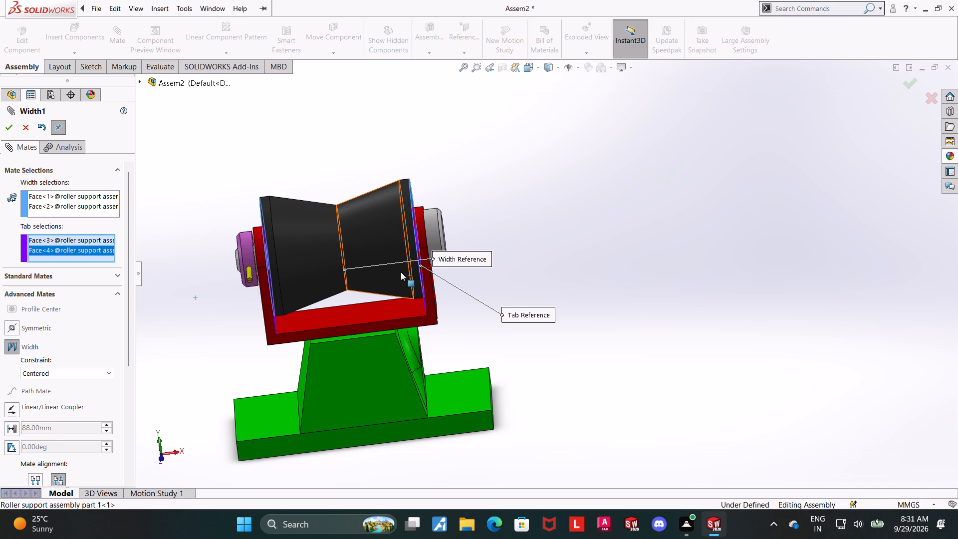
{"action": "left_click", "coordinate": [90, 376]}
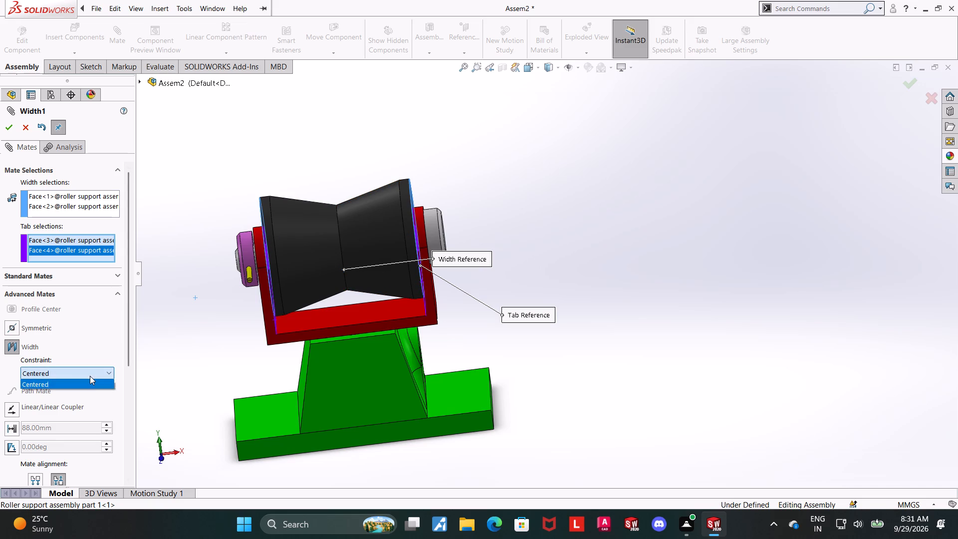
{"action": "left_click", "coordinate": [90, 376]}
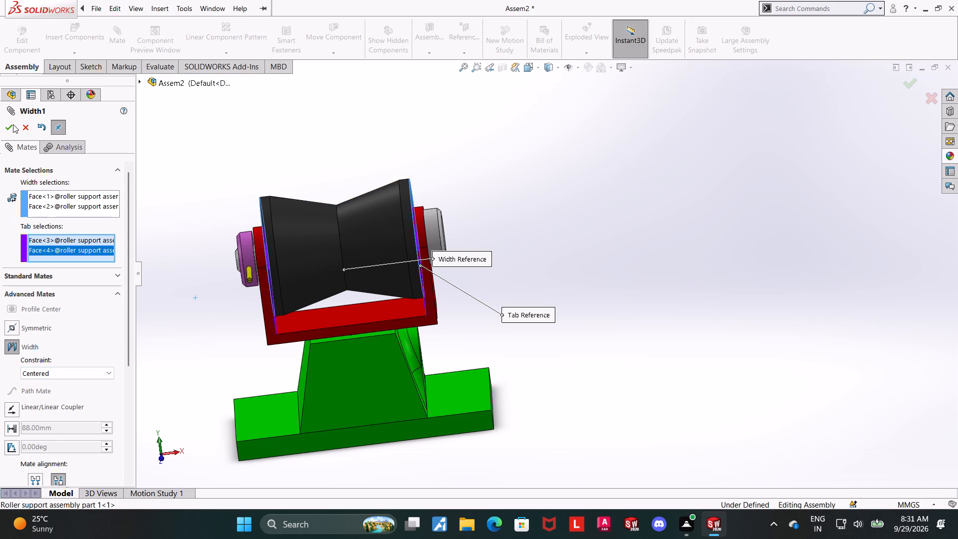
{"action": "left_click", "coordinate": [13, 124]}
Try moving the roller between the fork arms and examine the assembly from below and from the collar end.
{"action": "scroll", "coordinate": [543, 261], "scroll_direction": "up", "scroll_amount": 1}
{"action": "middle_click", "coordinate": [543, 261]}
{"action": "scroll", "coordinate": [433, 238], "scroll_direction": "down", "scroll_amount": 6}
{"action": "left_click_drag", "start_coordinate": [450, 208], "coordinate": [452, 237]}
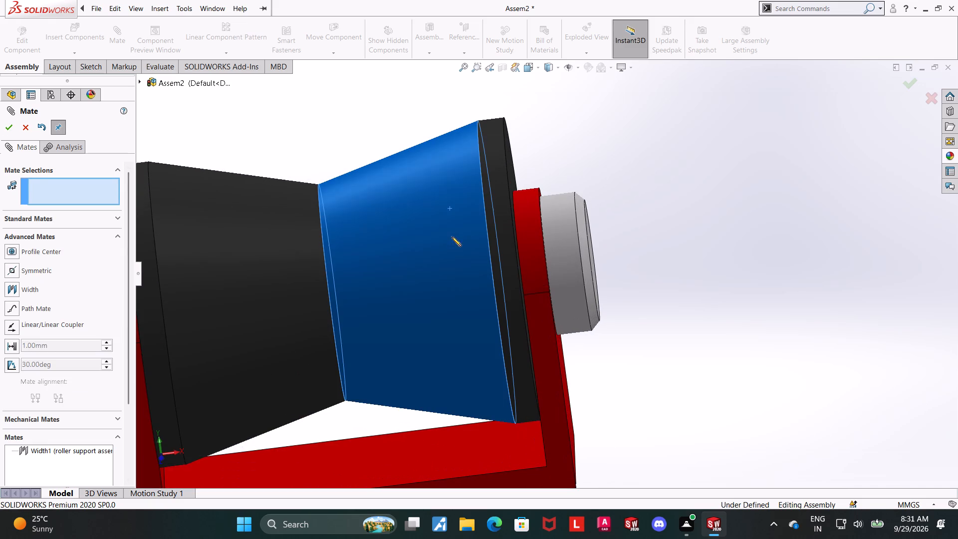
{"action": "left_click_drag", "start_coordinate": [452, 237], "coordinate": [651, 399]}
{"action": "left_click", "coordinate": [857, 395]}
{"action": "left_click_drag", "start_coordinate": [491, 151], "coordinate": [491, 167]}
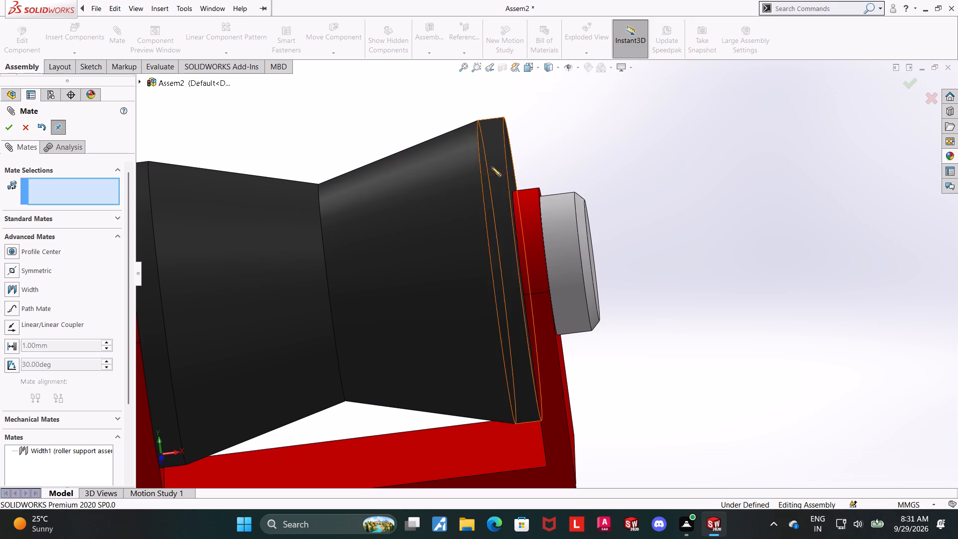
{"action": "left_click_drag", "start_coordinate": [491, 167], "coordinate": [557, 382]}
{"action": "scroll", "coordinate": [659, 370], "scroll_direction": "up", "scroll_amount": 5}
{"action": "left_click", "coordinate": [666, 322]}
{"action": "scroll", "coordinate": [664, 322], "scroll_direction": "up", "scroll_amount": 2}
{"action": "middle_click_drag", "start_coordinate": [662, 322], "coordinate": [666, 184]}
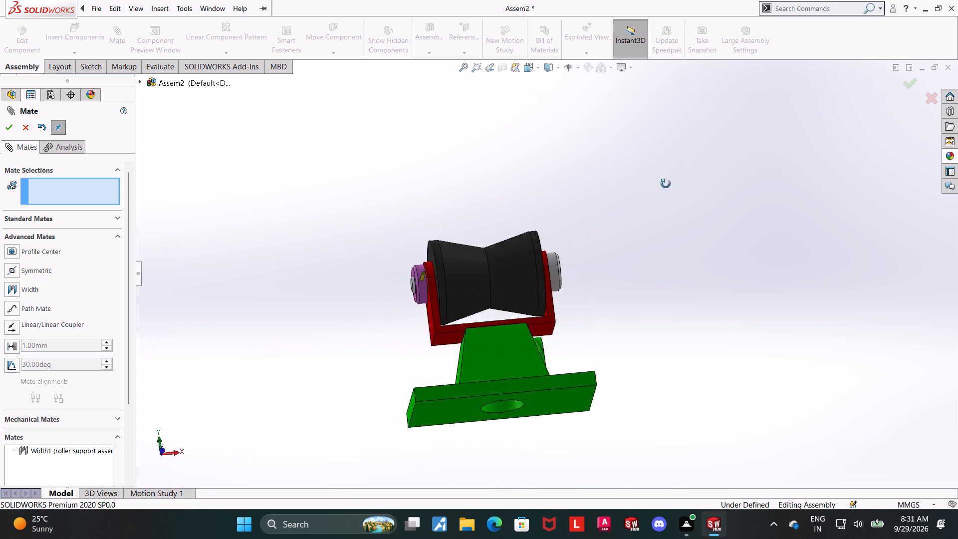
{"action": "middle_click_drag", "start_coordinate": [666, 184], "coordinate": [661, 155]}
{"action": "scroll", "coordinate": [467, 258], "scroll_direction": "down", "scroll_amount": 5}
{"action": "middle_click_drag", "start_coordinate": [413, 337], "coordinate": [530, 377]}
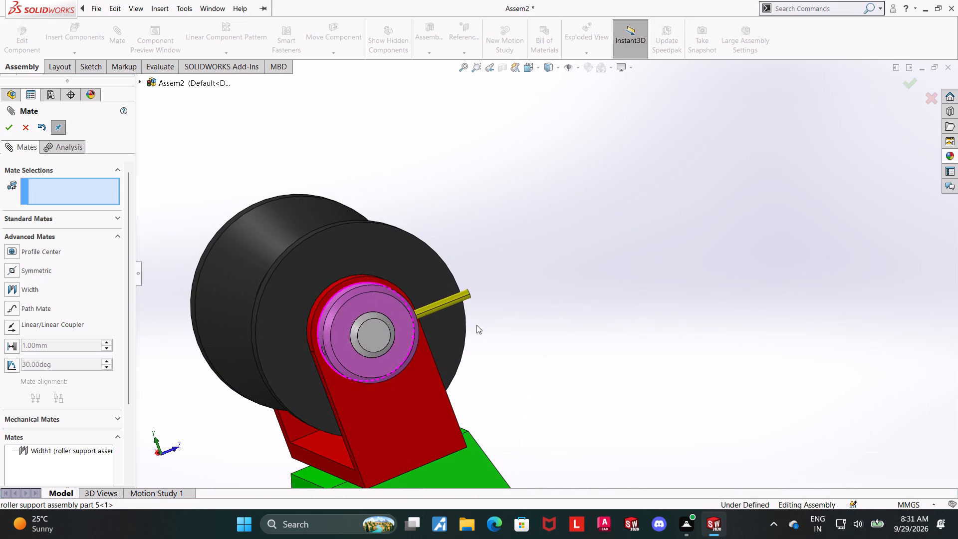
Move the yellow locking pin in the collar until its ring end sticks out, and close the Mate command.
{"action": "left_click_drag", "start_coordinate": [447, 300], "coordinate": [357, 338]}
{"action": "left_click", "coordinate": [520, 340]}
{"action": "middle_click_drag", "start_coordinate": [610, 350], "coordinate": [606, 271]}
{"action": "left_click", "coordinate": [19, 125]}
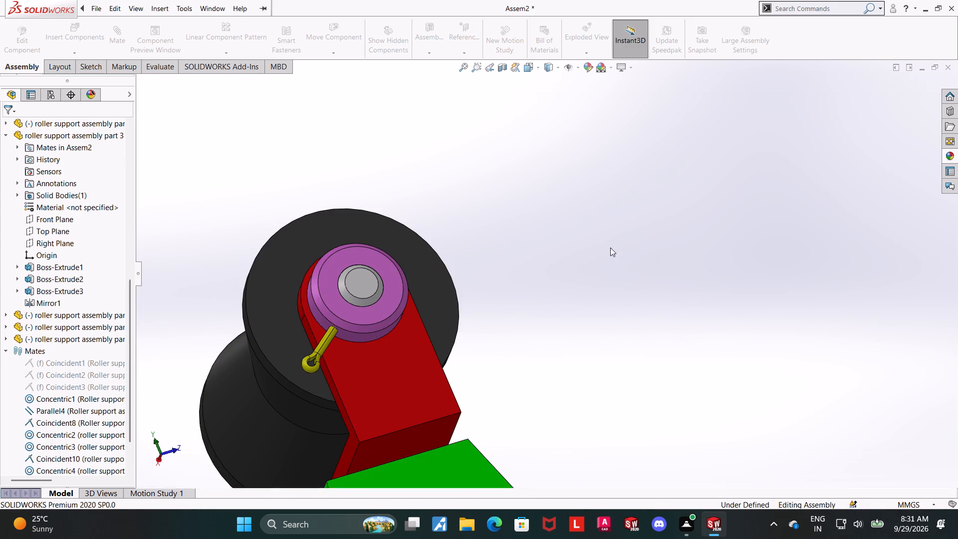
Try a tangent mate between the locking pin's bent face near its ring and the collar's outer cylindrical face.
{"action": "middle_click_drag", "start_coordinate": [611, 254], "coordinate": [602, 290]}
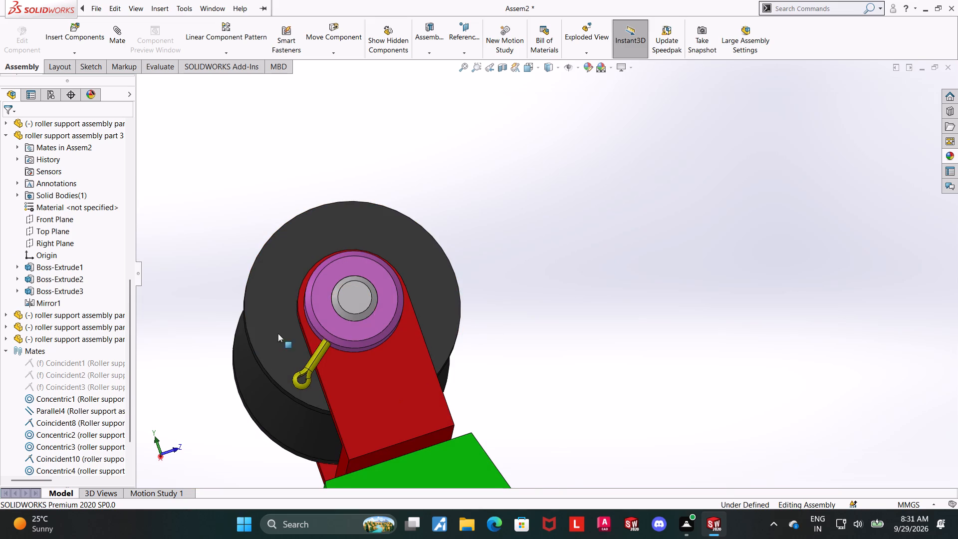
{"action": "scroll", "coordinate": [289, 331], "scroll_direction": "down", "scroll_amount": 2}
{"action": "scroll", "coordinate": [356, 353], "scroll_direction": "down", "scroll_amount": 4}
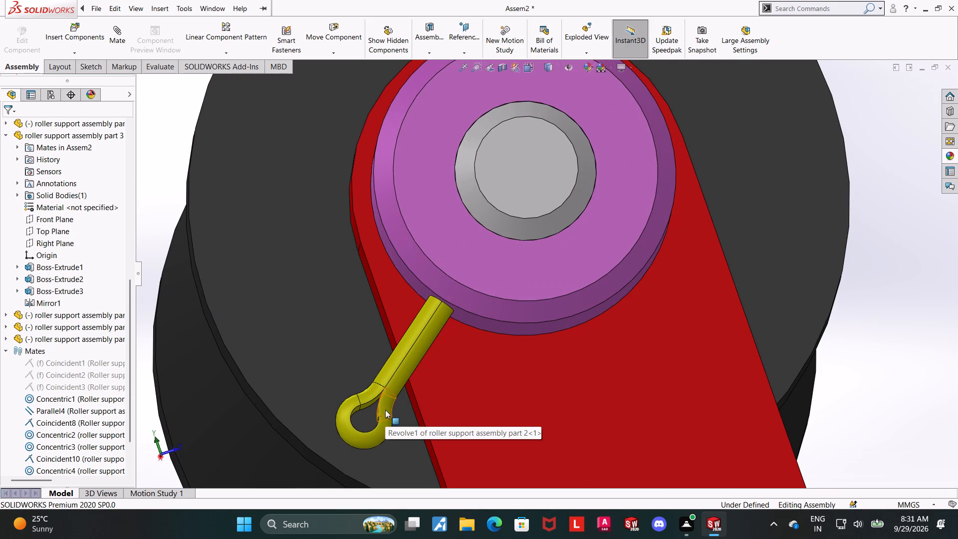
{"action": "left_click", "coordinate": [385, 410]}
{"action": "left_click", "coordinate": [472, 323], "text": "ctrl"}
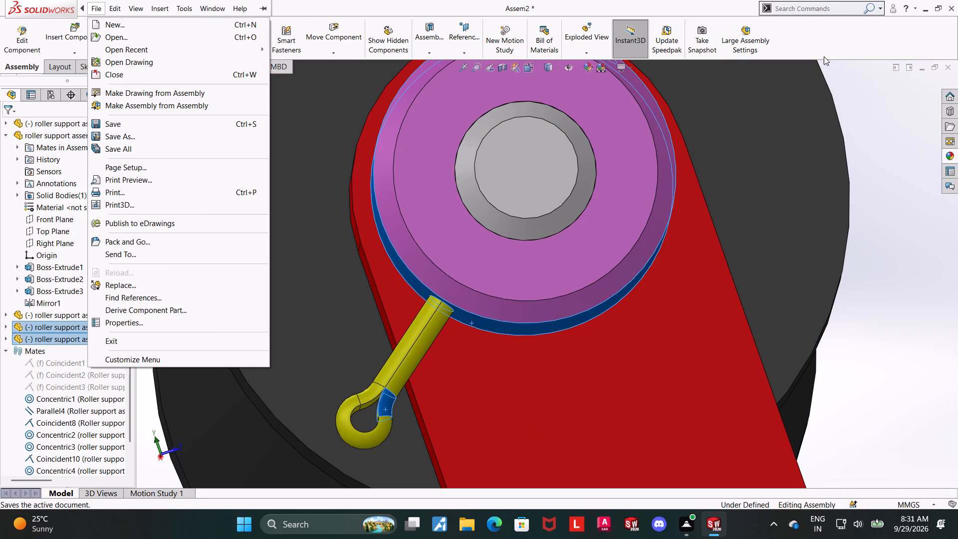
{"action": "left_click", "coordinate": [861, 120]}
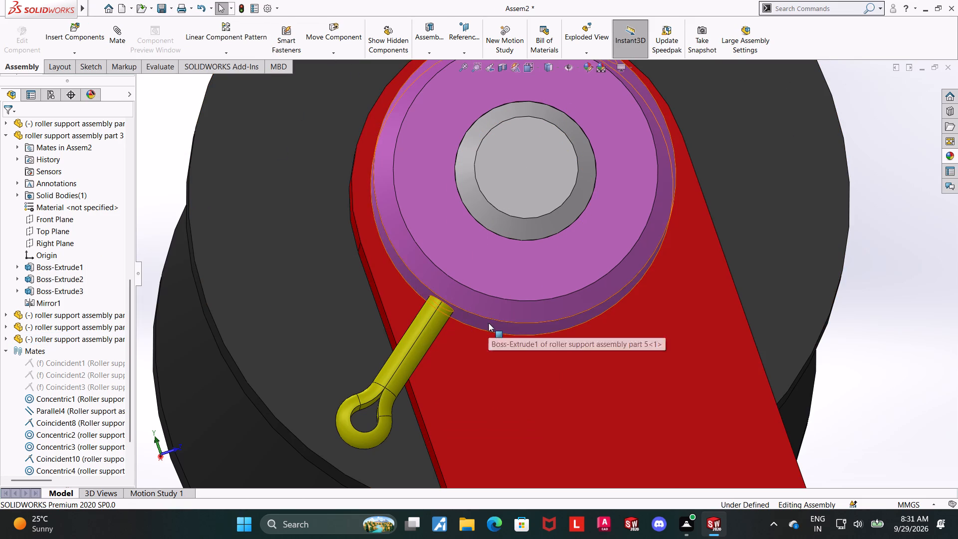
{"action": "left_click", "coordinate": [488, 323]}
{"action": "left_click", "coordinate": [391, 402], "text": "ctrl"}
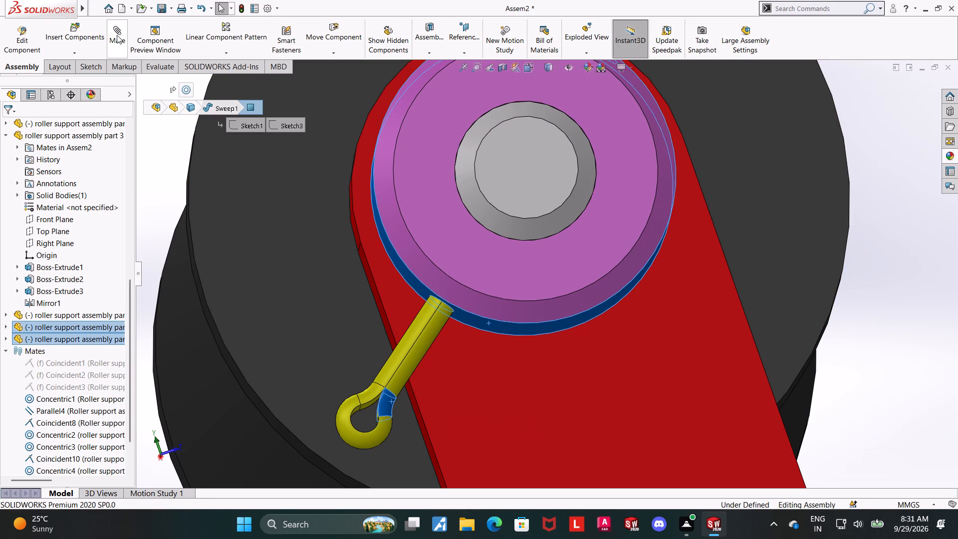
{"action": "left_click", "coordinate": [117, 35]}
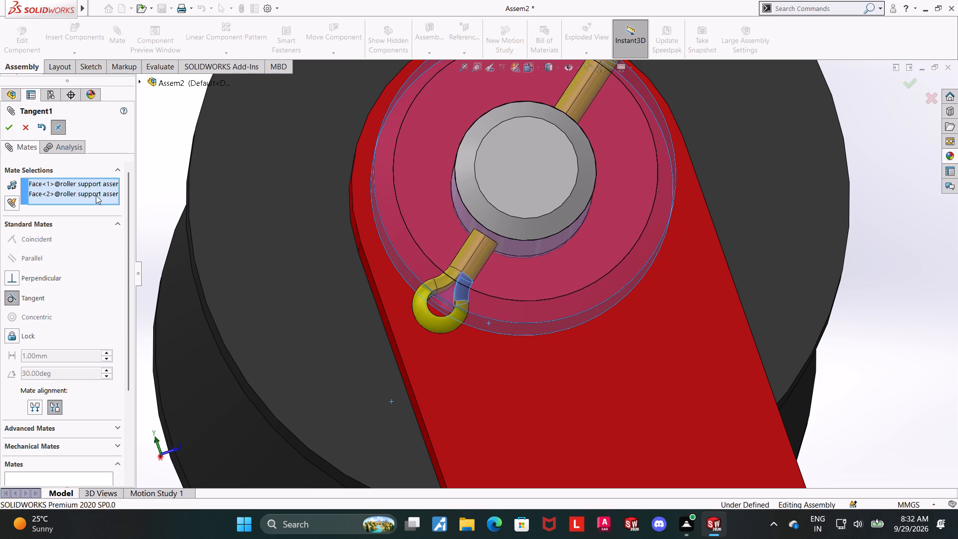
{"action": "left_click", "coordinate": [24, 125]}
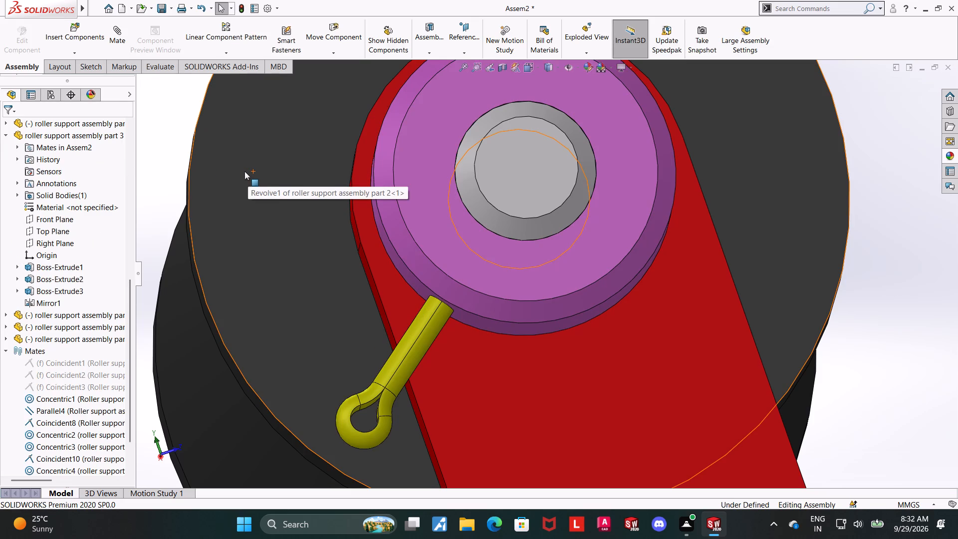
Add a tangent mate between the locking pin's circular edge near its ring and the collar's outer cylindrical face.
{"action": "left_click", "coordinate": [393, 392]}
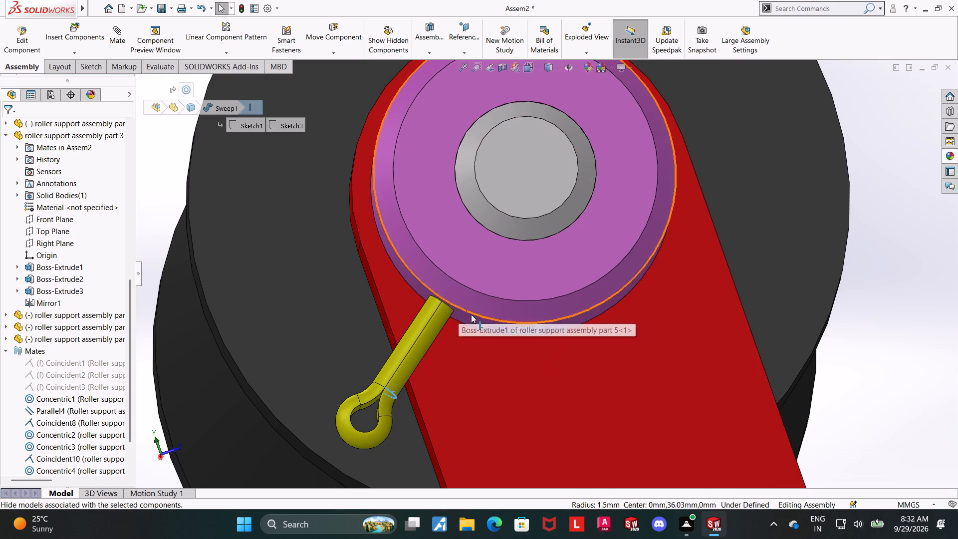
{"action": "left_click", "coordinate": [467, 316], "text": "ctrl"}
{"action": "left_click", "coordinate": [116, 36]}
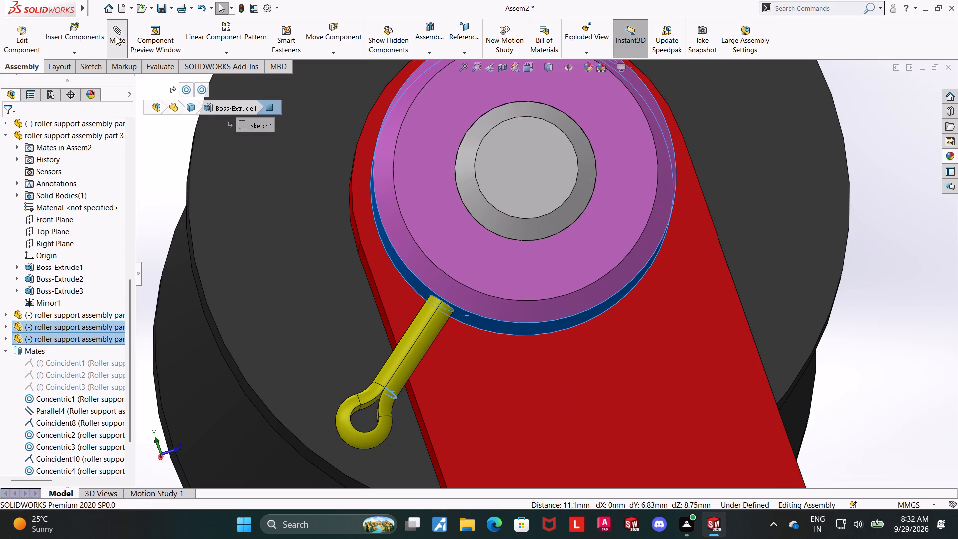
{"action": "left_click", "coordinate": [14, 298]}
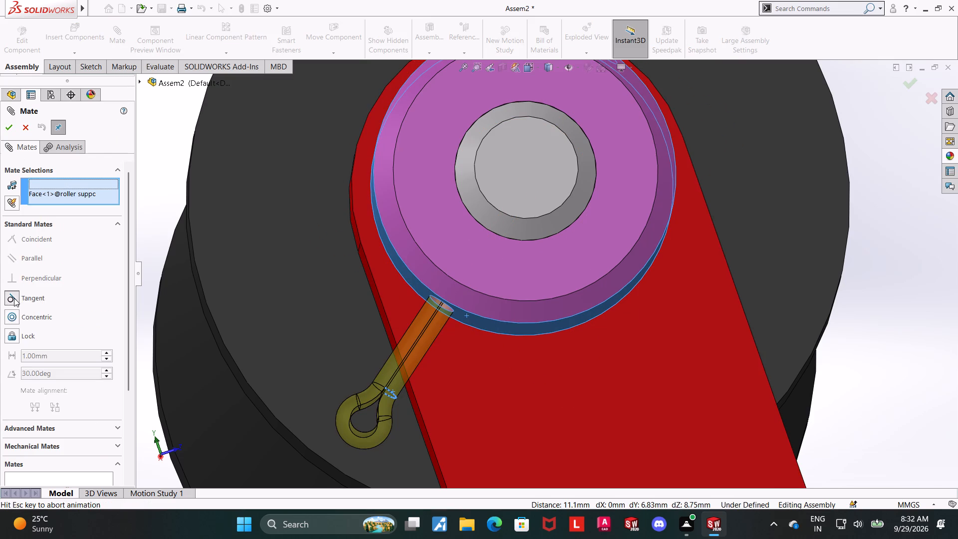
{"action": "left_click", "coordinate": [10, 125]}
Try turning the collar and pin in the fork, examine the assembly from the collar end and the side, and close the Mate command.
{"action": "scroll", "coordinate": [348, 201], "scroll_direction": "up", "scroll_amount": 5}
{"action": "scroll", "coordinate": [480, 255], "scroll_direction": "up", "scroll_amount": 2}
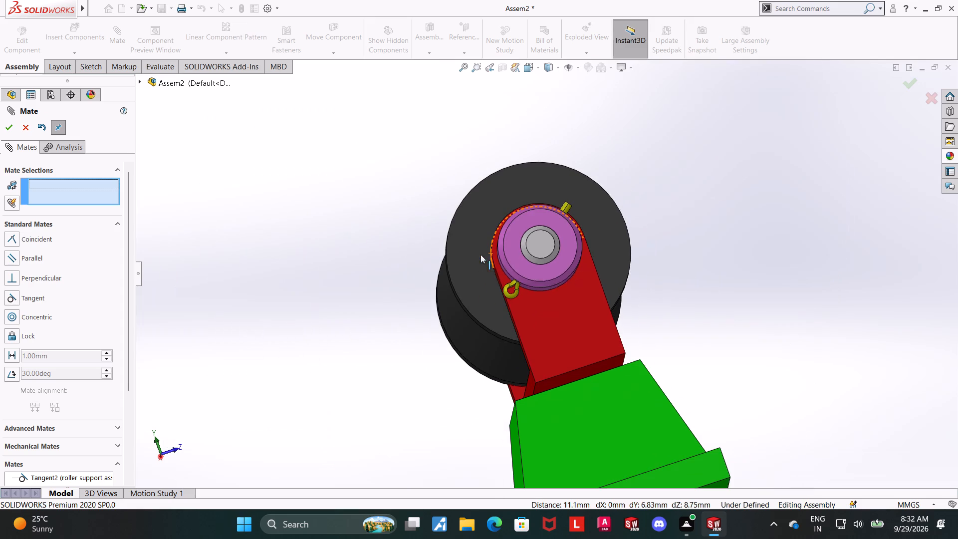
{"action": "middle_click_drag", "start_coordinate": [698, 266], "coordinate": [675, 345]}
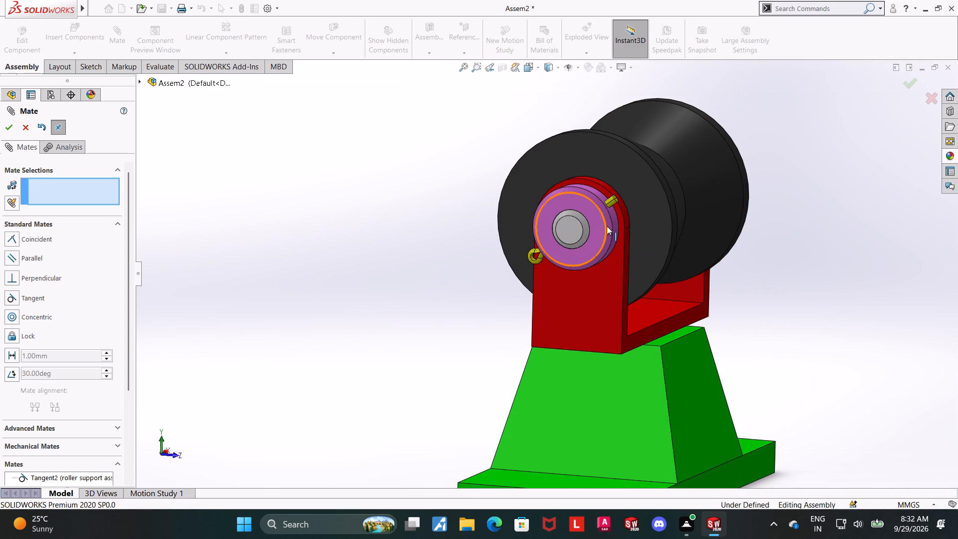
{"action": "left_click_drag", "start_coordinate": [607, 226], "coordinate": [614, 261]}
{"action": "scroll", "coordinate": [832, 264], "scroll_direction": "up", "scroll_amount": 3}
{"action": "middle_click_drag", "start_coordinate": [787, 251], "coordinate": [715, 269]}
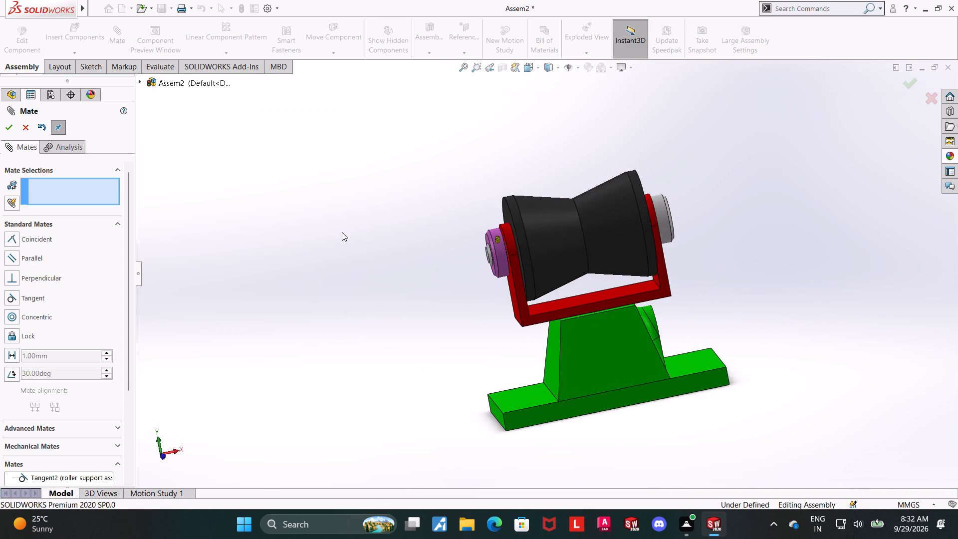
{"action": "scroll", "coordinate": [342, 232], "scroll_direction": "down", "scroll_amount": 4}
{"action": "left_click_drag", "start_coordinate": [717, 289], "coordinate": [725, 336]}
{"action": "scroll", "coordinate": [682, 358], "scroll_direction": "up", "scroll_amount": 6}
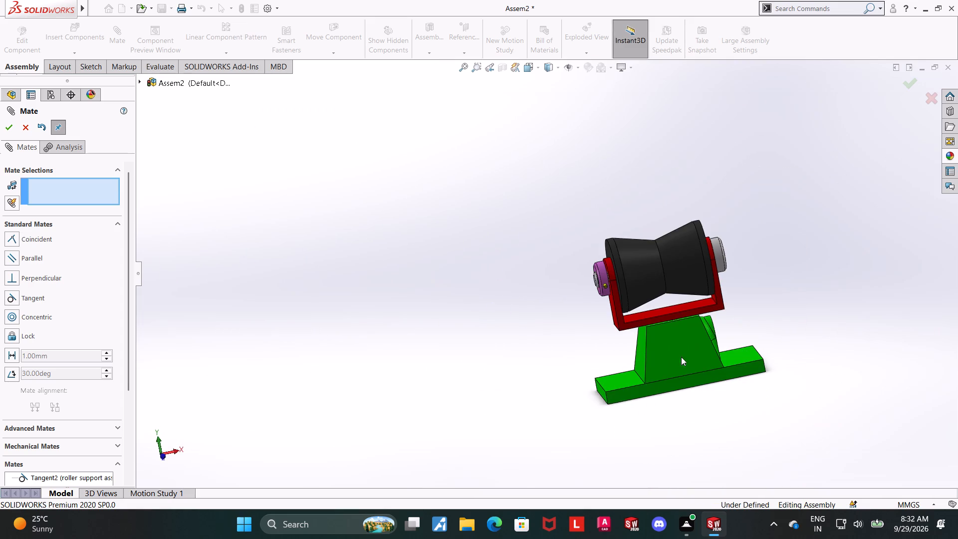
{"action": "scroll", "coordinate": [768, 264], "scroll_direction": "down", "scroll_amount": 2}
{"action": "left_click", "coordinate": [31, 131]}
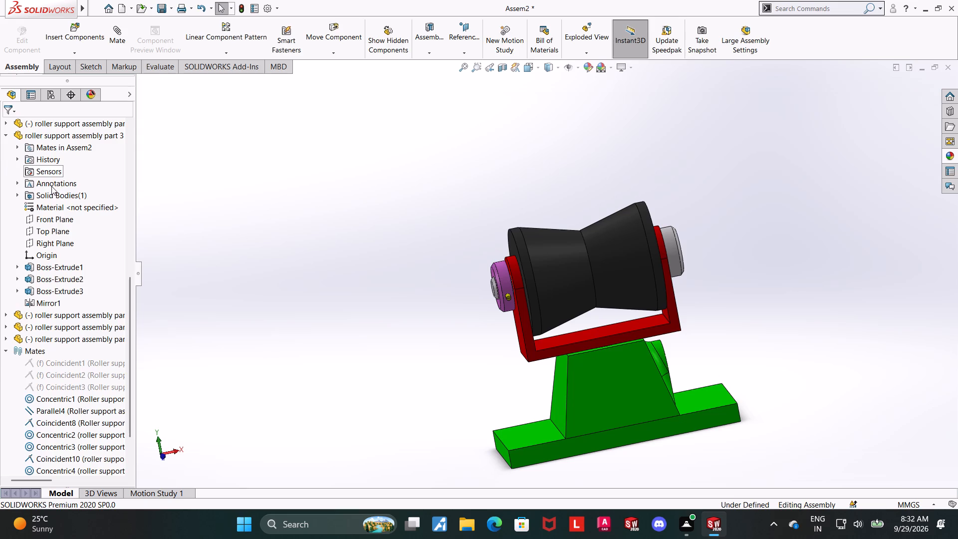
Edit the Concentric4 mate between the headed pin and the collar to lock rotation, and close the Mate command.
{"action": "scroll", "coordinate": [53, 460], "scroll_direction": "down", "scroll_amount": 4}
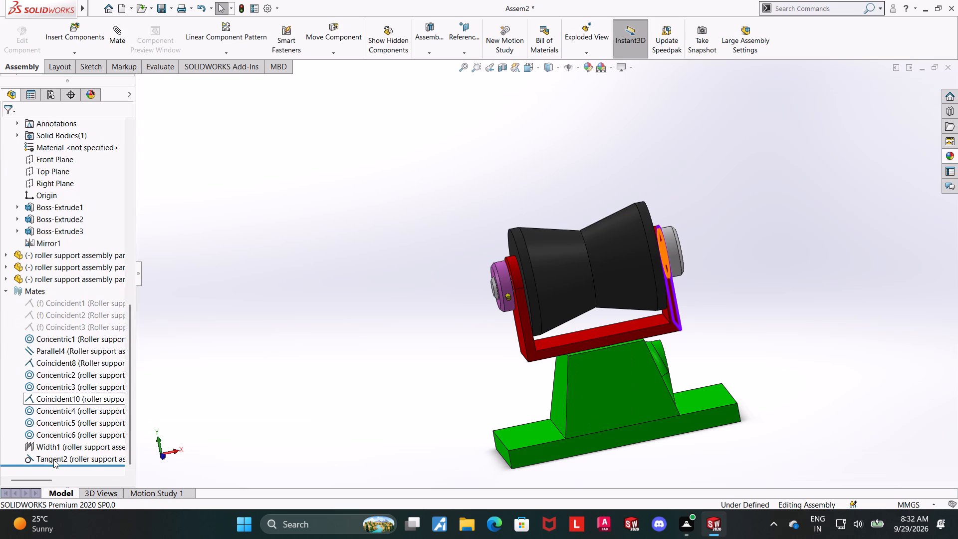
{"action": "scroll", "coordinate": [53, 460], "scroll_direction": "down", "scroll_amount": 1}
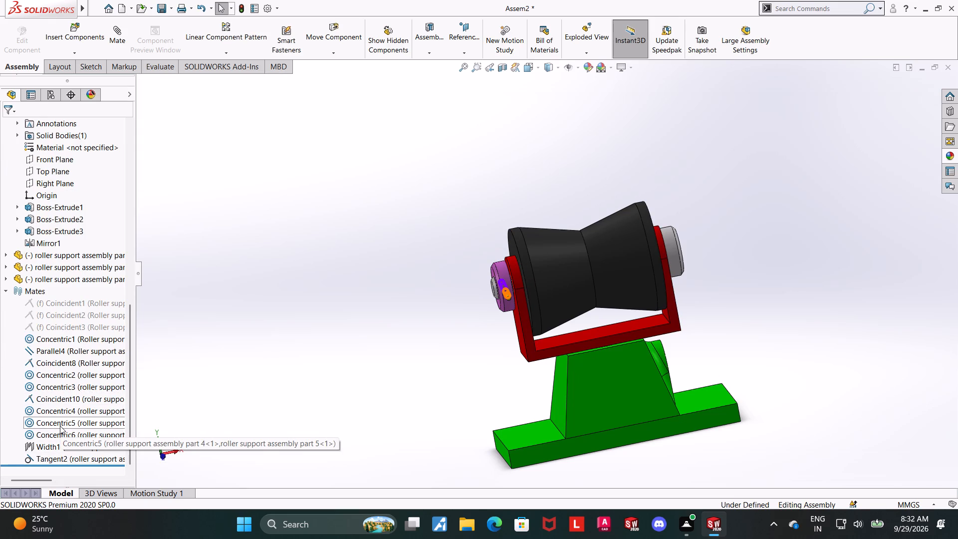
{"action": "left_click", "coordinate": [60, 416]}
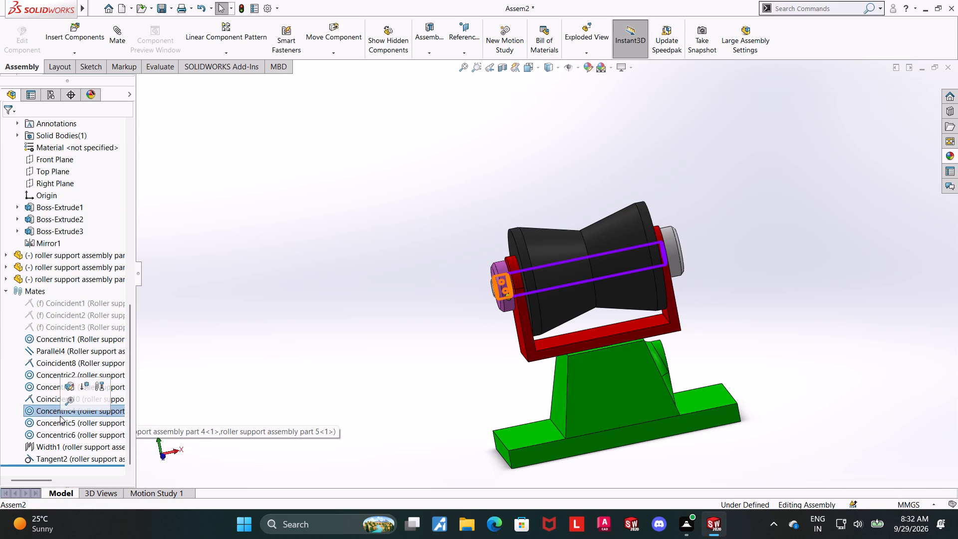
{"action": "left_click", "coordinate": [71, 383]}
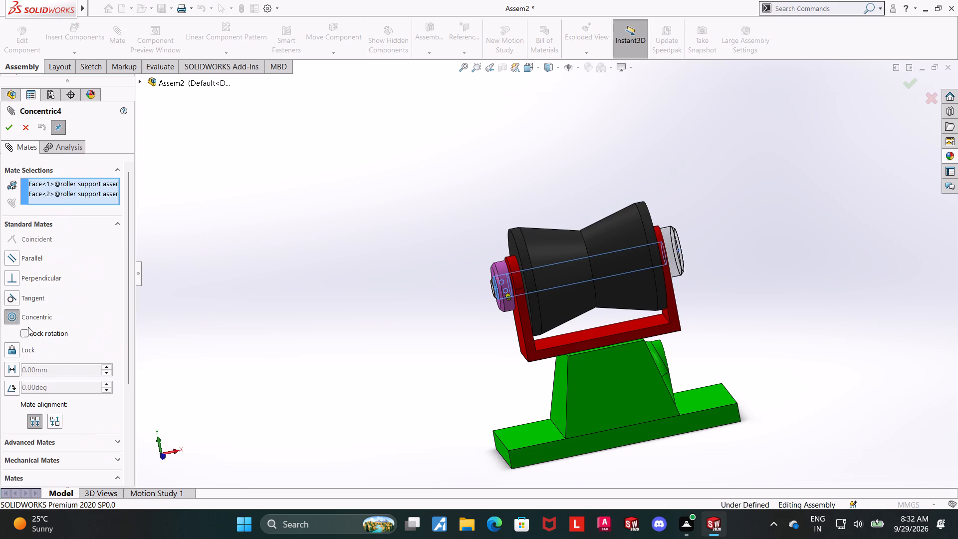
{"action": "left_click", "coordinate": [24, 333]}
{"action": "left_click", "coordinate": [11, 124]}
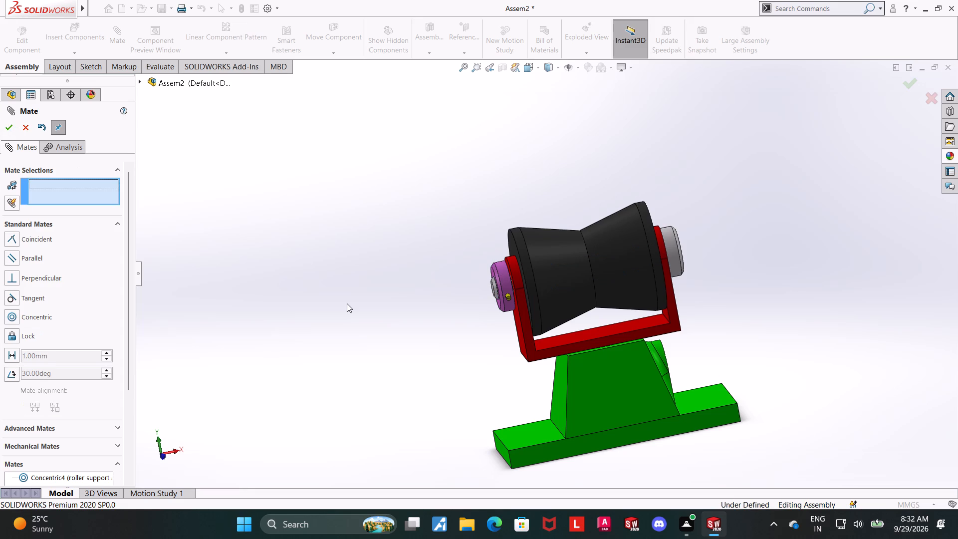
{"action": "left_click", "coordinate": [347, 303]}
{"action": "left_click", "coordinate": [28, 129]}
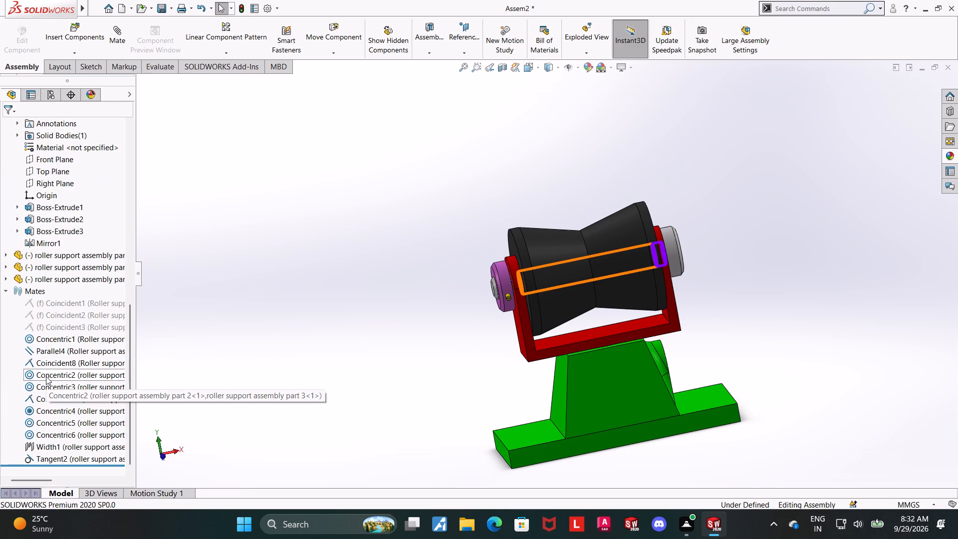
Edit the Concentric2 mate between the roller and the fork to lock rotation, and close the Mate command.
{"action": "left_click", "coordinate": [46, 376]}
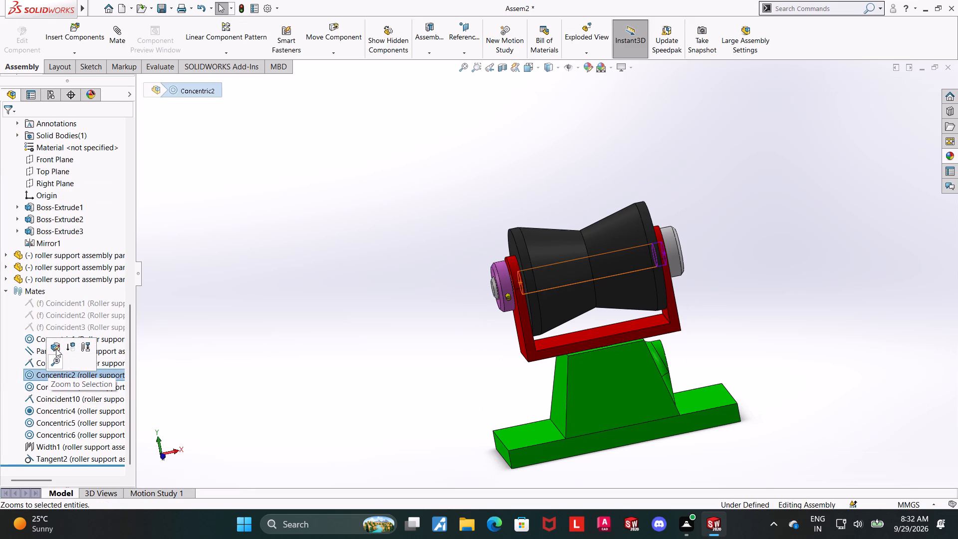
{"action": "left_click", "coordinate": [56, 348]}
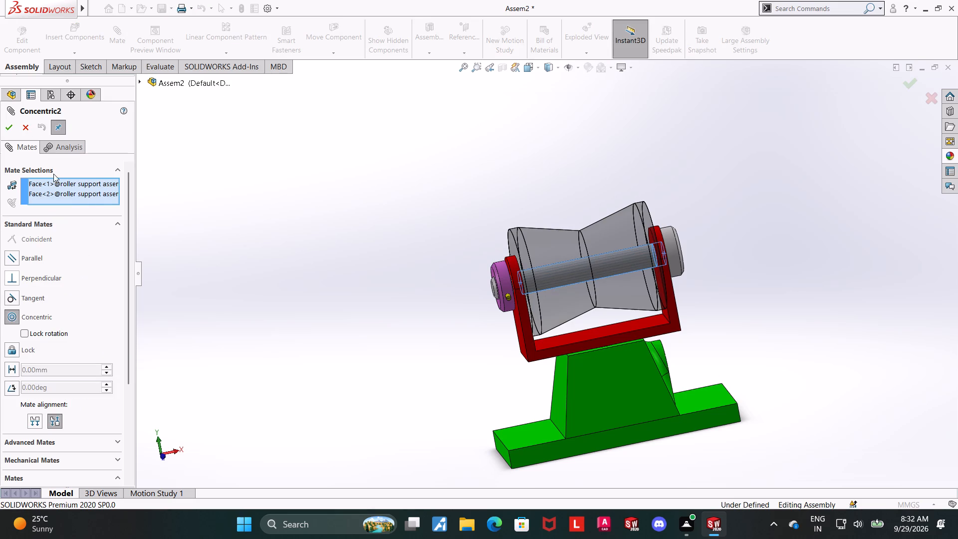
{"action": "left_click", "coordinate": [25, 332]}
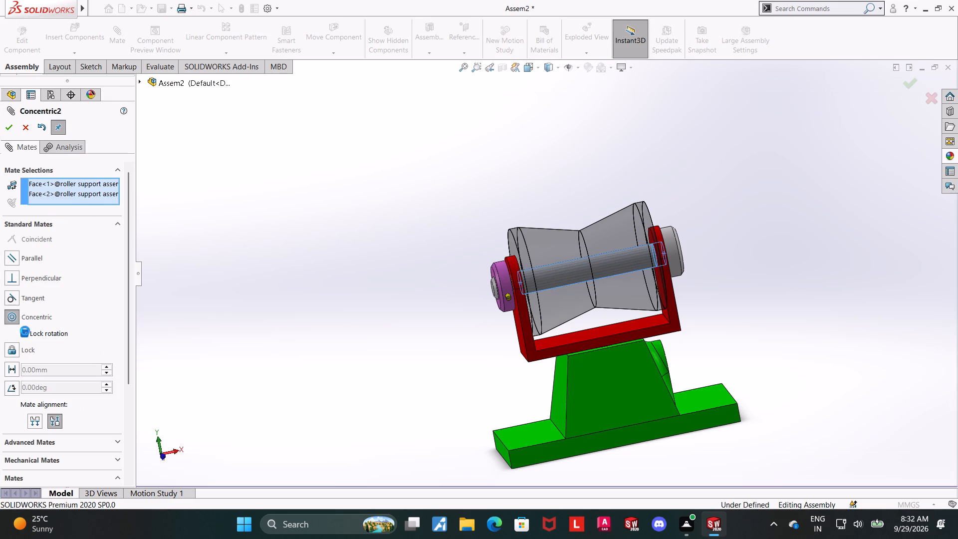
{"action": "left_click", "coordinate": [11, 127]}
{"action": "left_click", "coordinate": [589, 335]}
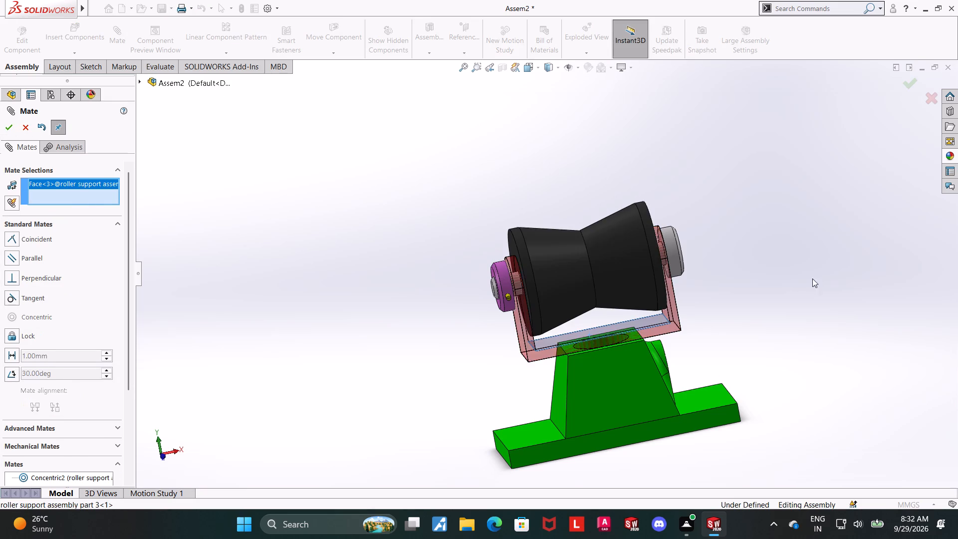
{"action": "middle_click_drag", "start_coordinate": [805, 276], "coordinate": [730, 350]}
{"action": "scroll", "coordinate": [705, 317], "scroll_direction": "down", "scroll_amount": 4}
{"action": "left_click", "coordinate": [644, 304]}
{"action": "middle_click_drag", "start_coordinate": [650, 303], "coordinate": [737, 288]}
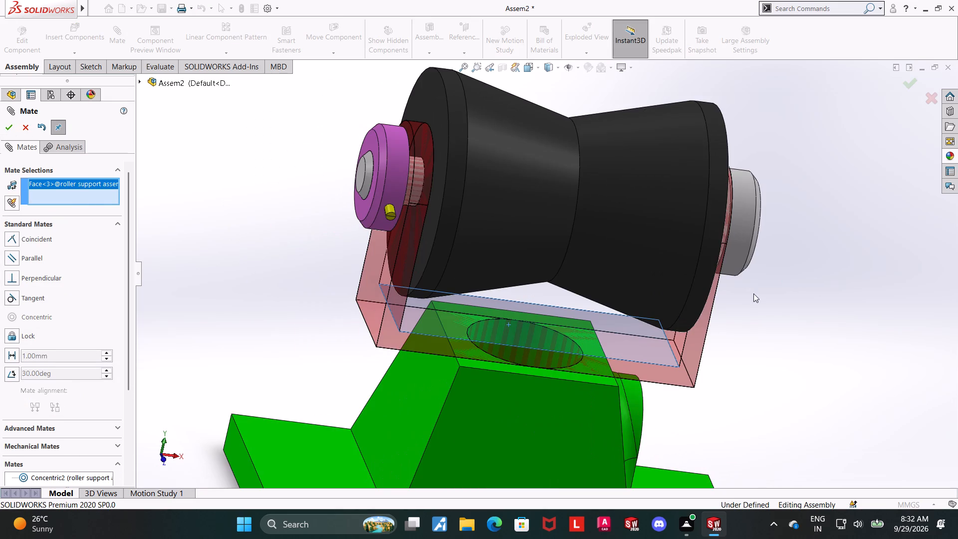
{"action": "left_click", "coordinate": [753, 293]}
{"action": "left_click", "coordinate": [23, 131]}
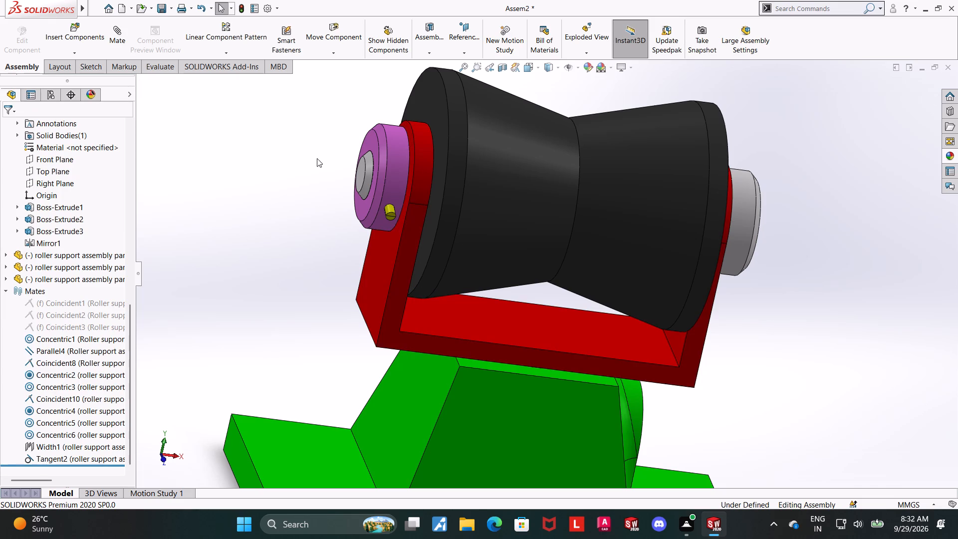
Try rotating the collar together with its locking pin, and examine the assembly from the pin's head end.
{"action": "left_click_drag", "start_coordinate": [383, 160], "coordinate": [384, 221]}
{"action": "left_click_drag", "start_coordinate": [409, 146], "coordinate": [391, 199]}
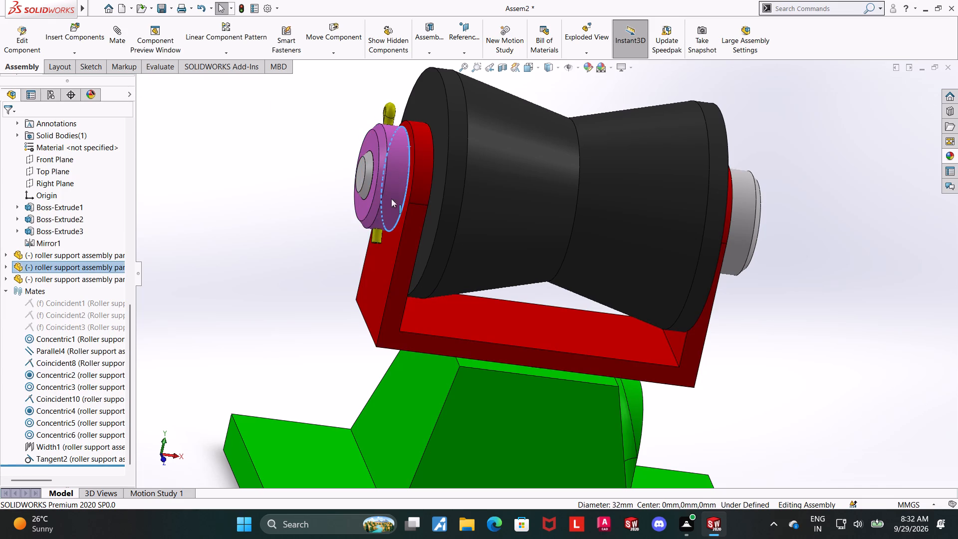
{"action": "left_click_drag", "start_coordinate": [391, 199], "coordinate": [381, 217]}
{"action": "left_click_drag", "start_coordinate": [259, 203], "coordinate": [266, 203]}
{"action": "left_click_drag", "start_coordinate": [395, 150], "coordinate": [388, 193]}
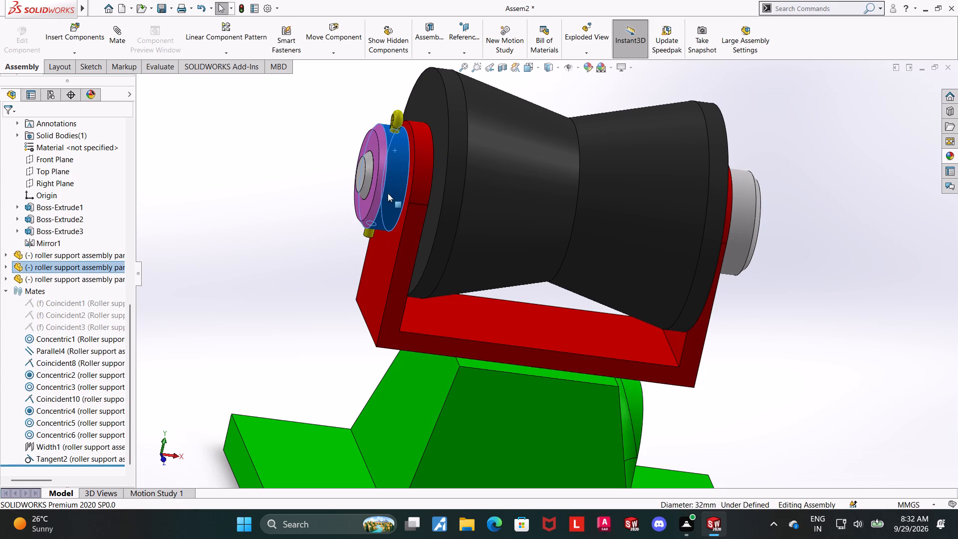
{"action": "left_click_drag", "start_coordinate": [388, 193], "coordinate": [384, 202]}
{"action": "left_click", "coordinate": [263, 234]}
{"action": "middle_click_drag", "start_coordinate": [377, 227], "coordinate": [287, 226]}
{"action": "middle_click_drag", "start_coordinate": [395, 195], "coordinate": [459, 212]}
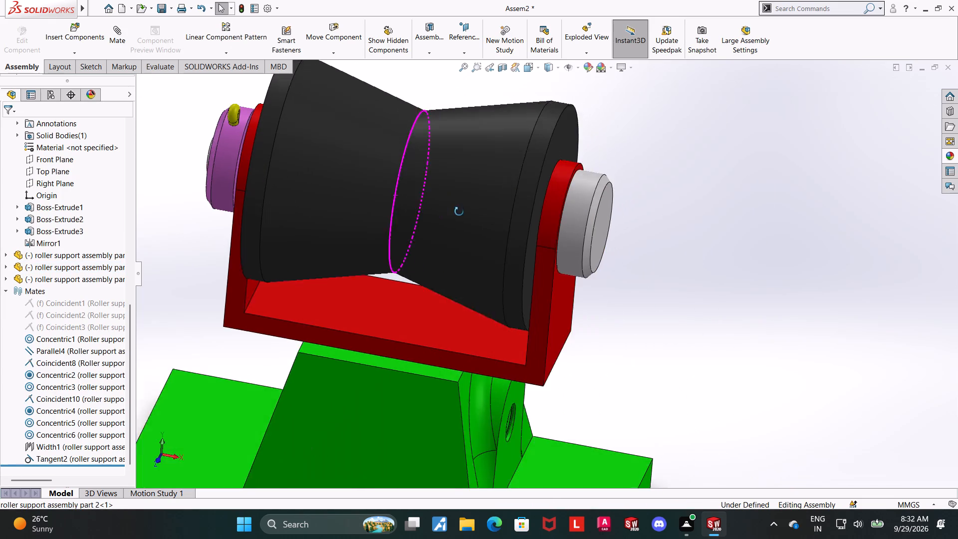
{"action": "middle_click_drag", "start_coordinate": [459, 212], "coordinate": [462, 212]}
Try rotating the roller between the fork arms from its conical face and its end rim.
{"action": "scroll", "coordinate": [643, 196], "scroll_direction": "up", "scroll_amount": 1}
{"action": "left_click", "coordinate": [712, 215]}
{"action": "scroll", "coordinate": [315, 147], "scroll_direction": "down", "scroll_amount": 3}
{"action": "left_click_drag", "start_coordinate": [681, 181], "coordinate": [674, 213]}
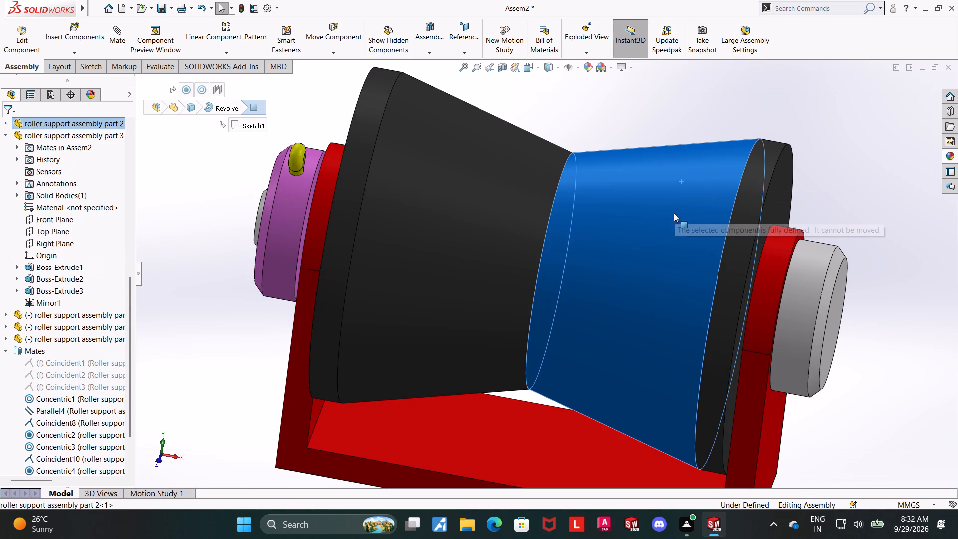
{"action": "left_click_drag", "start_coordinate": [674, 213], "coordinate": [656, 267]}
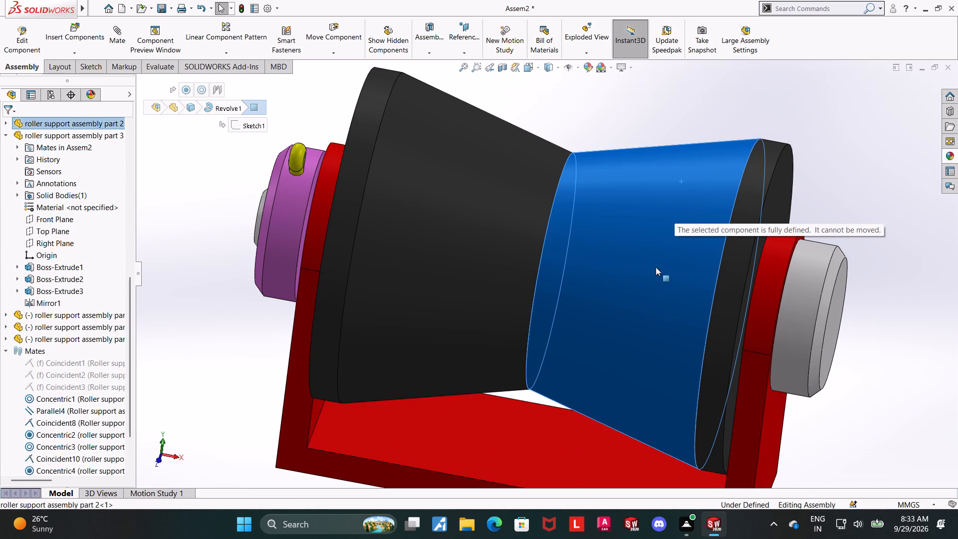
{"action": "left_click_drag", "start_coordinate": [656, 267], "coordinate": [701, 162]}
{"action": "left_click", "coordinate": [957, 193]}
{"action": "left_click", "coordinate": [634, 112]}
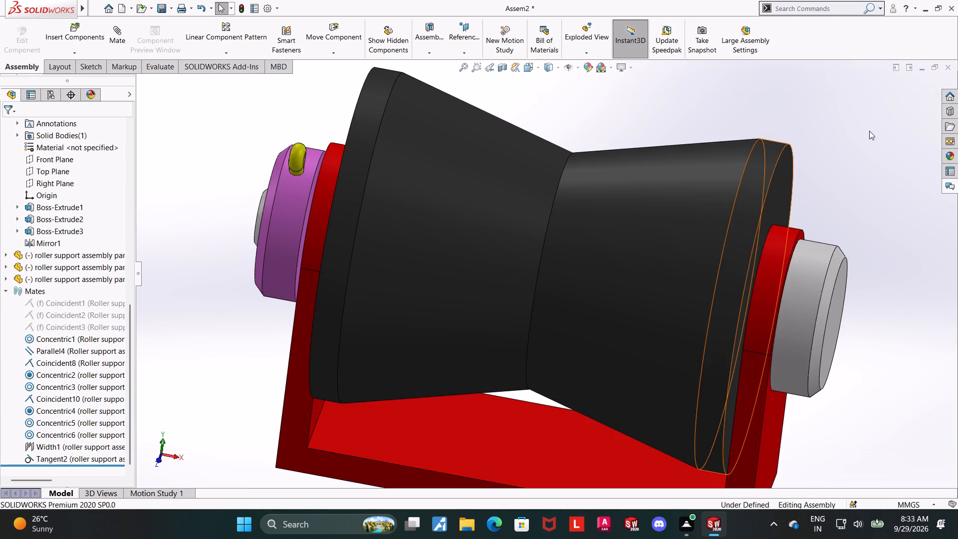
{"action": "left_click_drag", "start_coordinate": [776, 153], "coordinate": [753, 248]}
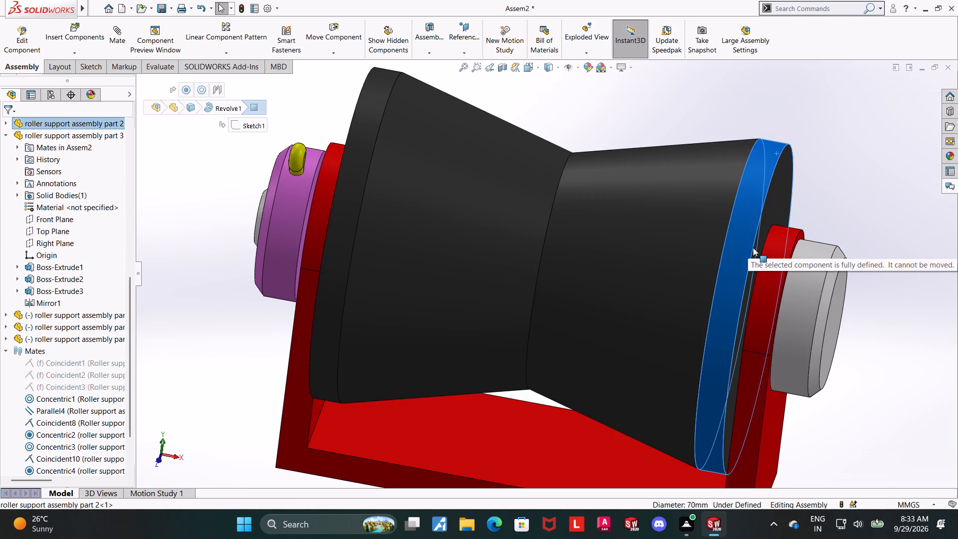
{"action": "left_click_drag", "start_coordinate": [753, 248], "coordinate": [783, 155]}
{"action": "left_click", "coordinate": [892, 170]}
{"action": "scroll", "coordinate": [833, 192], "scroll_direction": "up", "scroll_amount": 1}
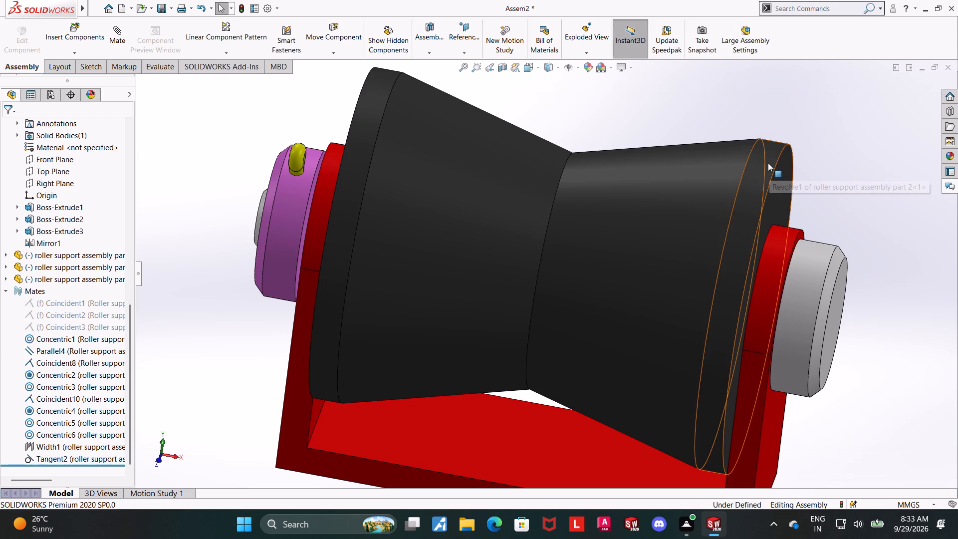
{"action": "left_click_drag", "start_coordinate": [768, 163], "coordinate": [779, 145]}
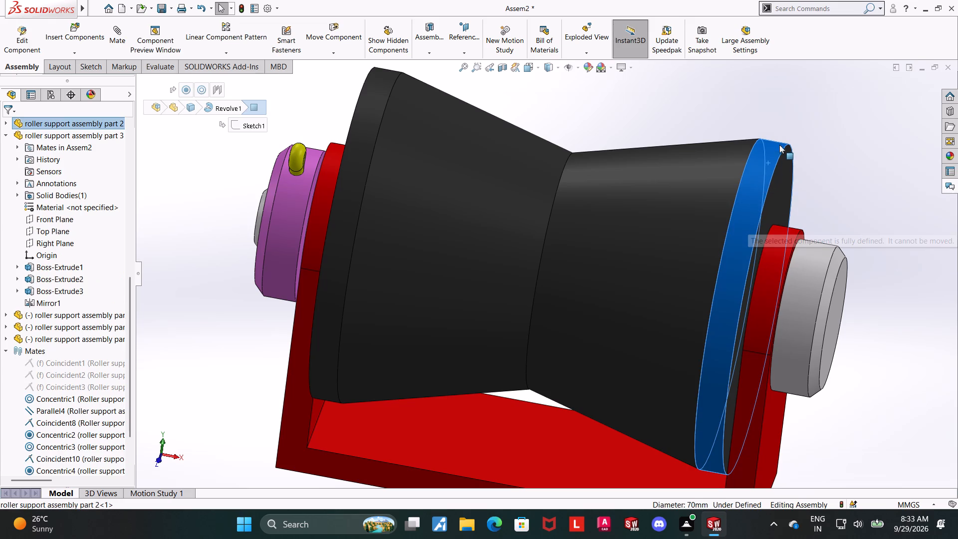
{"action": "left_click_drag", "start_coordinate": [779, 145], "coordinate": [795, 138]}
{"action": "left_click_drag", "start_coordinate": [908, 219], "coordinate": [902, 219]}
{"action": "scroll", "coordinate": [877, 213], "scroll_direction": "up", "scroll_amount": 5}
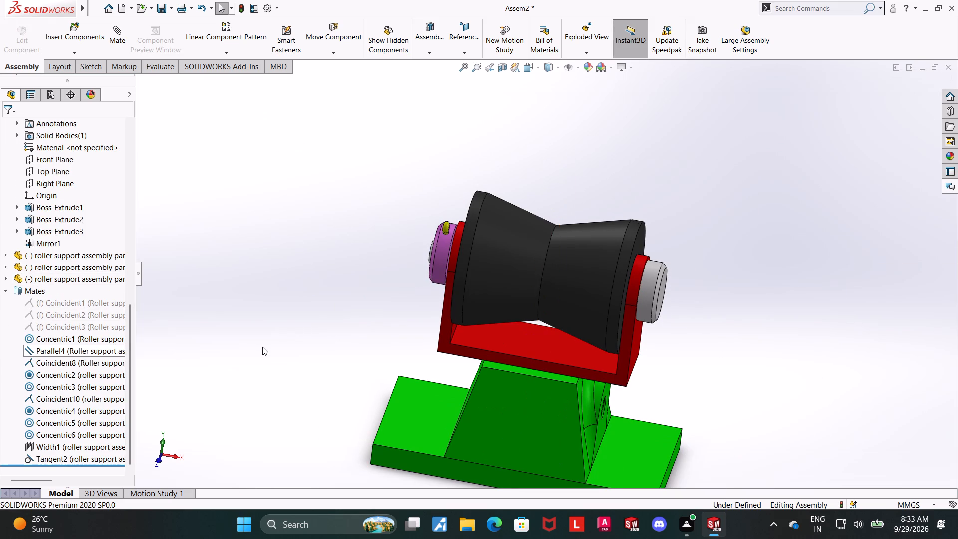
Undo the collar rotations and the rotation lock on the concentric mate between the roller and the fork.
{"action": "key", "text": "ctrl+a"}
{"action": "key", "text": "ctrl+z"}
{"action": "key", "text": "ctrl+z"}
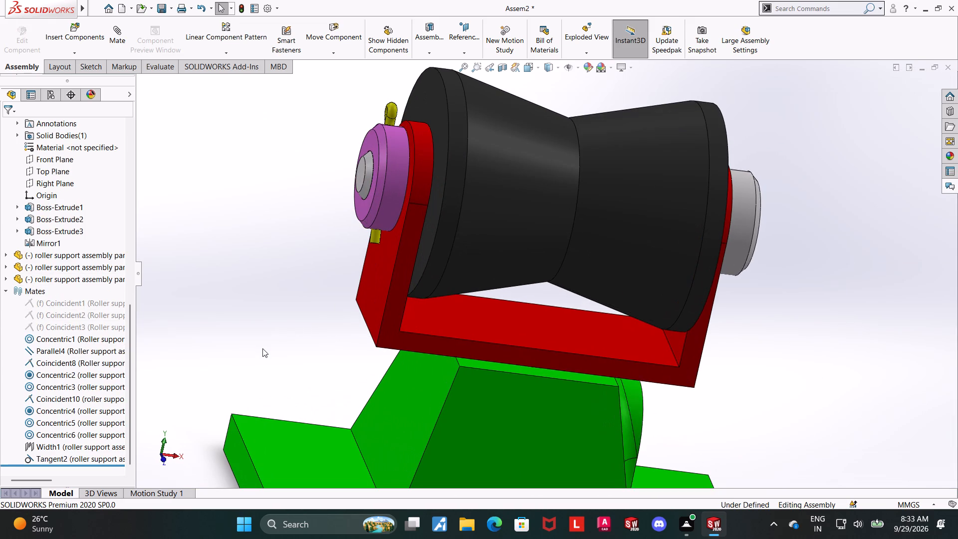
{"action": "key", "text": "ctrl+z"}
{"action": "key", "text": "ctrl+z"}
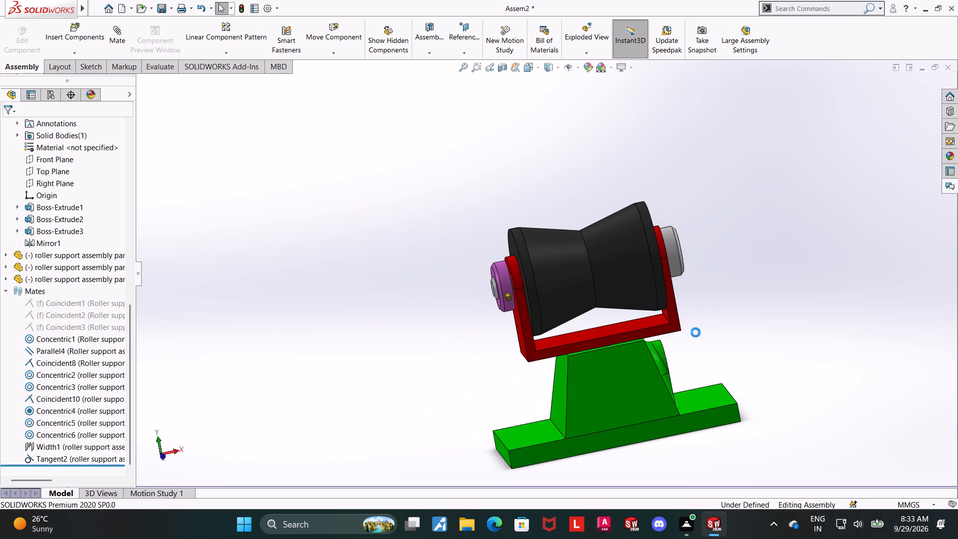
Try rotating the roller again by its rim near the pin's head.
{"action": "scroll", "coordinate": [638, 277], "scroll_direction": "down", "scroll_amount": 3}
{"action": "middle_click_drag", "start_coordinate": [671, 288], "coordinate": [633, 339]}
{"action": "scroll", "coordinate": [694, 231], "scroll_direction": "down", "scroll_amount": 3}
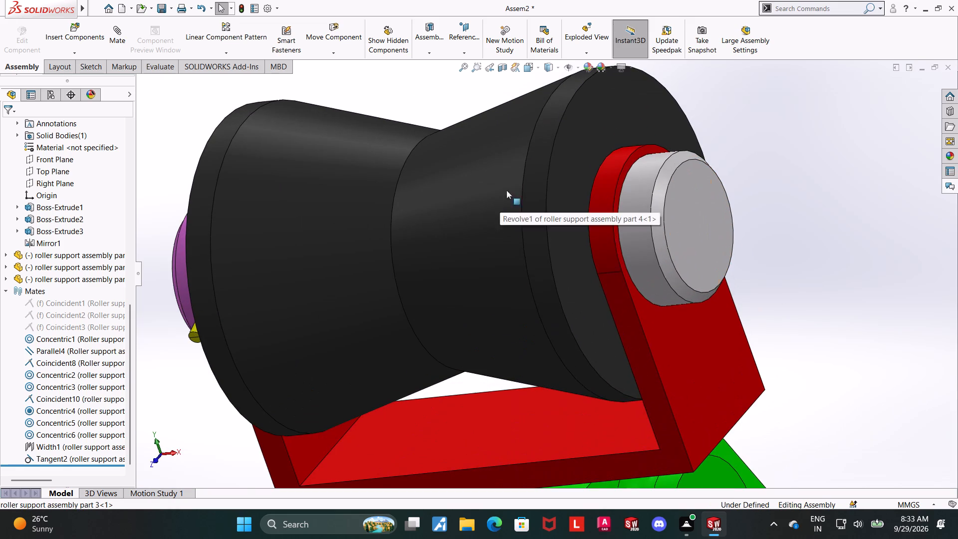
{"action": "left_click_drag", "start_coordinate": [531, 180], "coordinate": [553, 268]}
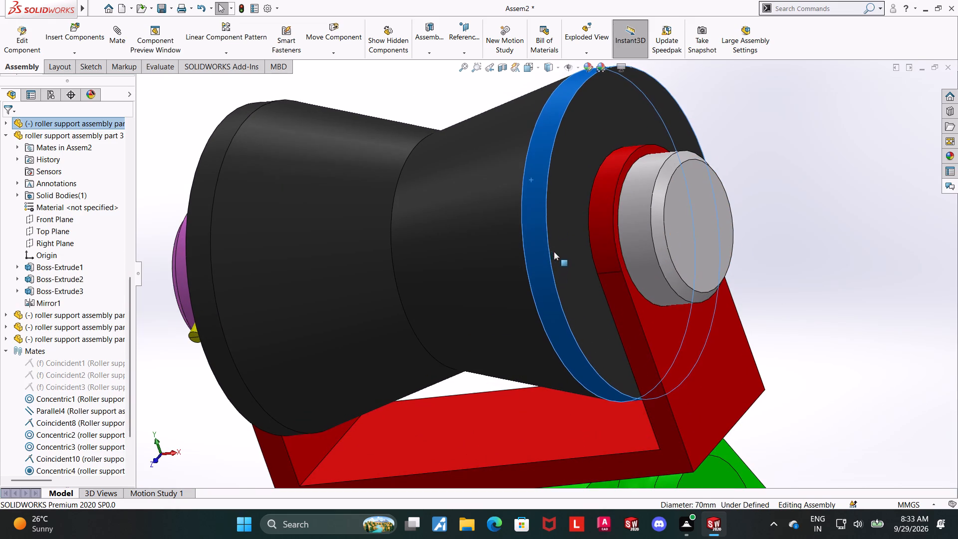
{"action": "left_click_drag", "start_coordinate": [550, 157], "coordinate": [557, 268]}
{"action": "left_click", "coordinate": [945, 305]}
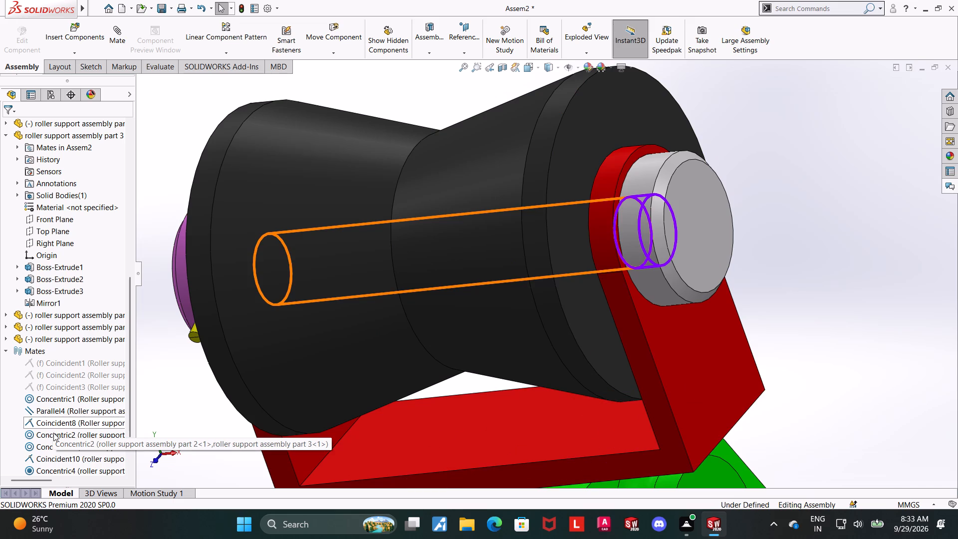
Try rotating the grey pin by its head, and clear the selection.
{"action": "left_click_drag", "start_coordinate": [638, 198], "coordinate": [639, 215]}
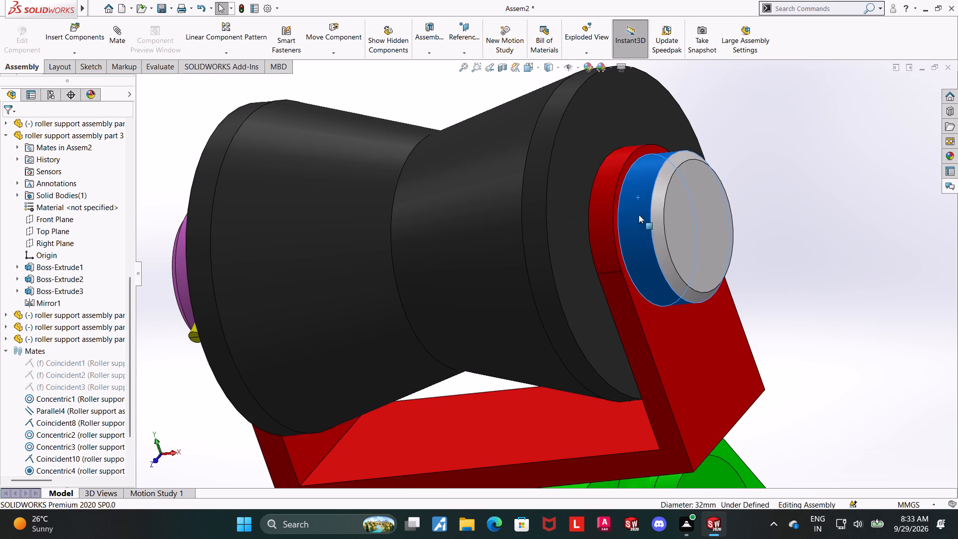
{"action": "left_click_drag", "start_coordinate": [639, 215], "coordinate": [648, 247]}
{"action": "left_click", "coordinate": [907, 289]}
Examine the roller support from the collar end and the pin's head end, including its mates.
{"action": "scroll", "coordinate": [812, 286], "scroll_direction": "up", "scroll_amount": 5}
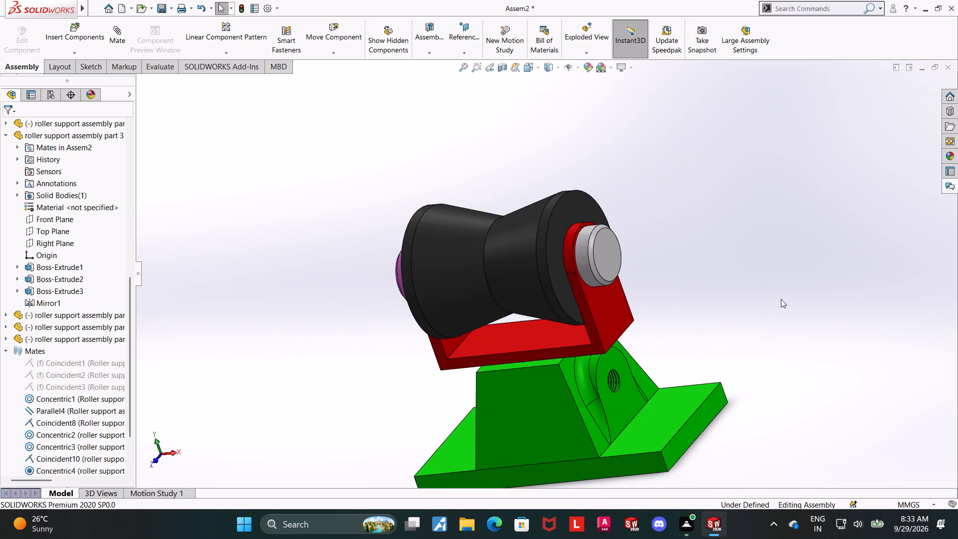
{"action": "middle_click_drag", "start_coordinate": [749, 311], "coordinate": [835, 305]}
{"action": "scroll", "coordinate": [666, 275], "scroll_direction": "down", "scroll_amount": 2}
{"action": "middle_click_drag", "start_coordinate": [685, 285], "coordinate": [676, 288]}
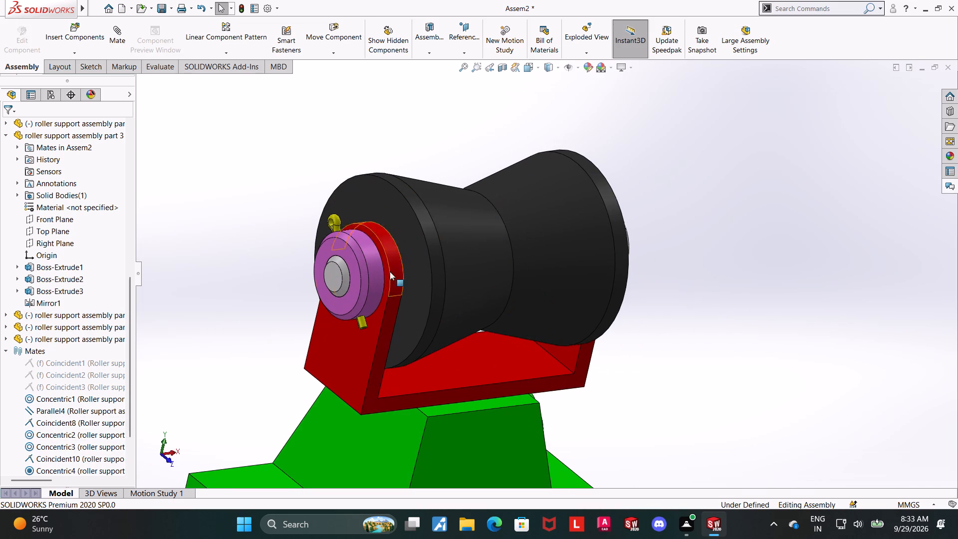
{"action": "scroll", "coordinate": [126, 445], "scroll_direction": "down", "scroll_amount": 6}
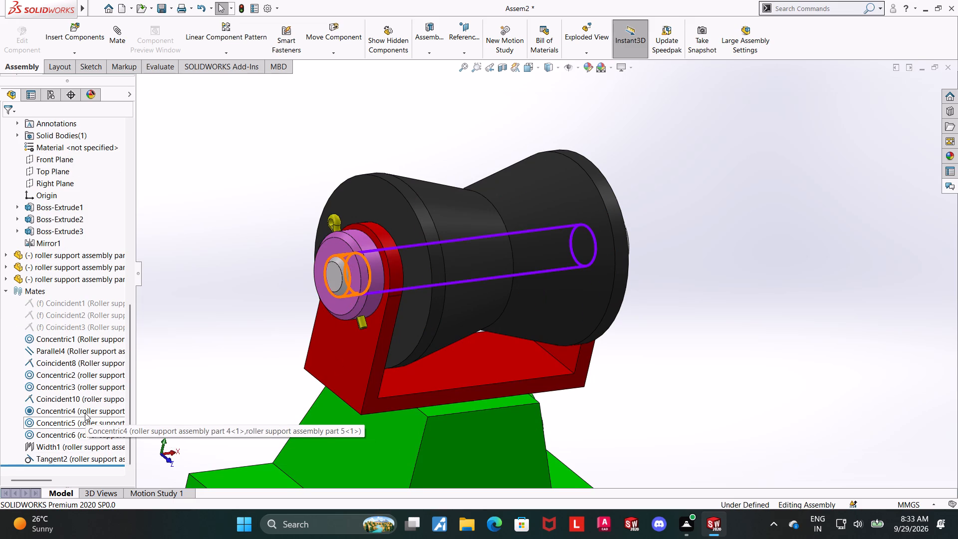
{"action": "scroll", "coordinate": [807, 324], "scroll_direction": "up", "scroll_amount": 2}
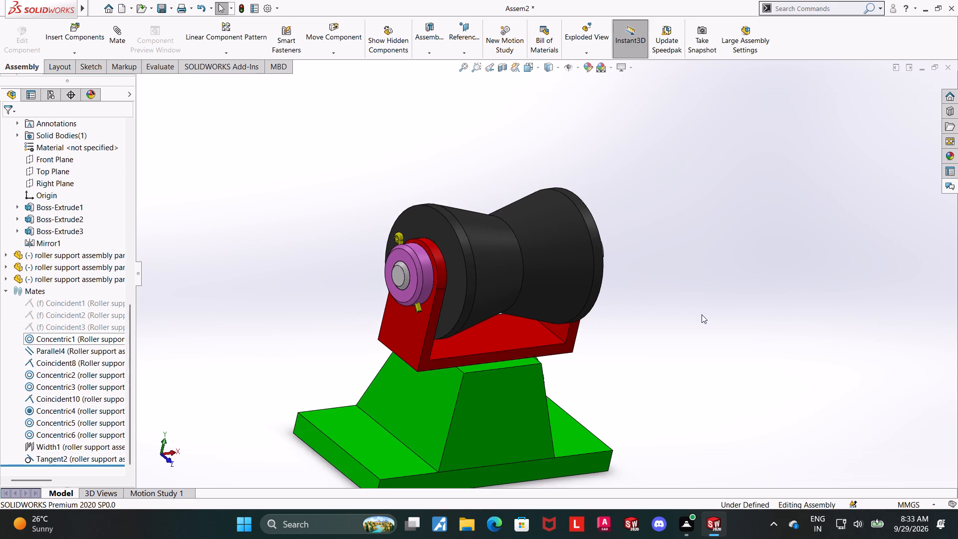
{"action": "middle_click_drag", "start_coordinate": [702, 316], "coordinate": [675, 294]}
{"action": "middle_click_drag", "start_coordinate": [621, 348], "coordinate": [588, 333]}
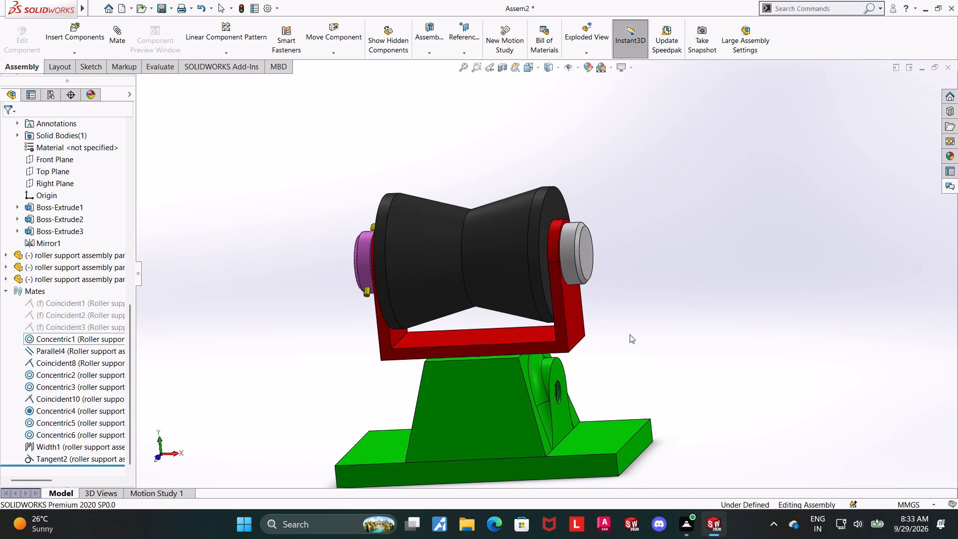
{"action": "middle_click_drag", "start_coordinate": [630, 342], "coordinate": [621, 342]}
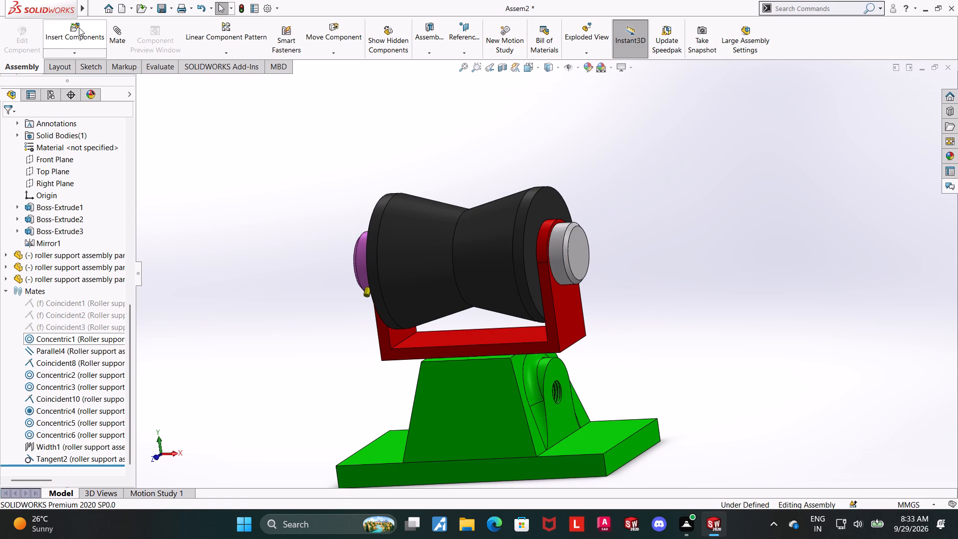
Insert the m12 bolt component beside the threaded hole of the green base.
{"action": "left_click", "coordinate": [79, 26]}
{"action": "scroll", "coordinate": [23, 306], "scroll_direction": "down", "scroll_amount": 7}
{"action": "scroll", "coordinate": [31, 304], "scroll_direction": "up", "scroll_amount": 4}
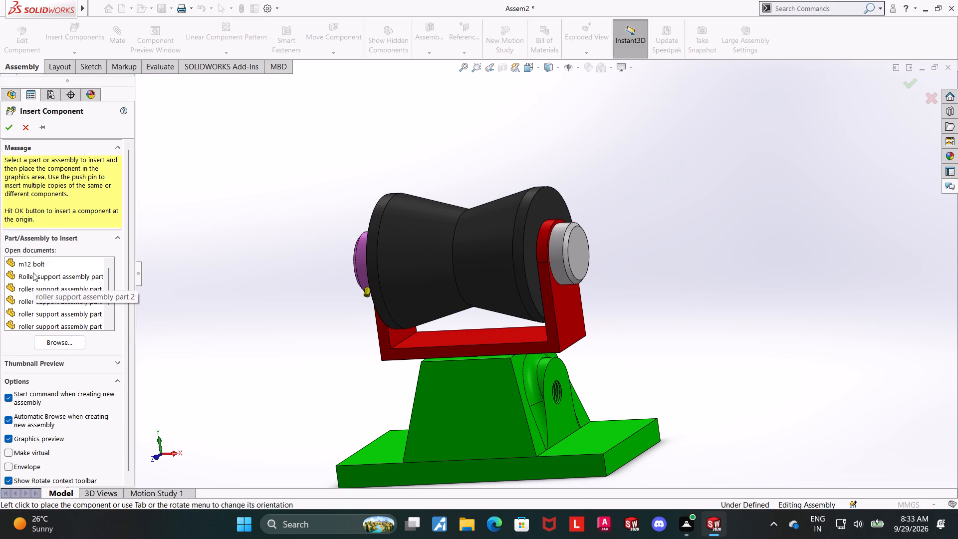
{"action": "left_click", "coordinate": [33, 266]}
{"action": "left_click", "coordinate": [683, 390]}
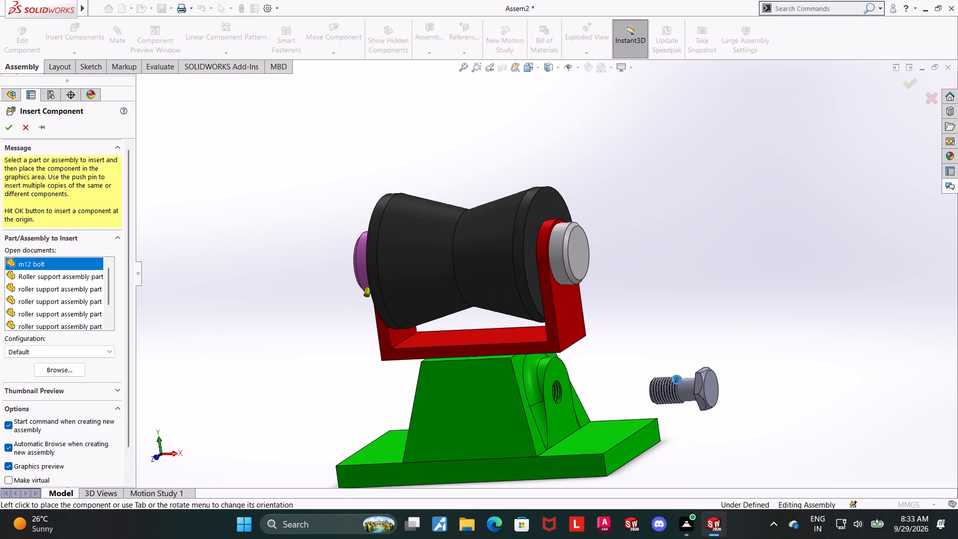
Add a concentric mate between the m12 bolt's threaded end edge and the rim of the base's threaded hole.
{"action": "middle_click_drag", "start_coordinate": [686, 383], "coordinate": [703, 392]}
{"action": "scroll", "coordinate": [686, 383], "scroll_direction": "up", "scroll_amount": 1}
{"action": "scroll", "coordinate": [649, 361], "scroll_direction": "down", "scroll_amount": 6}
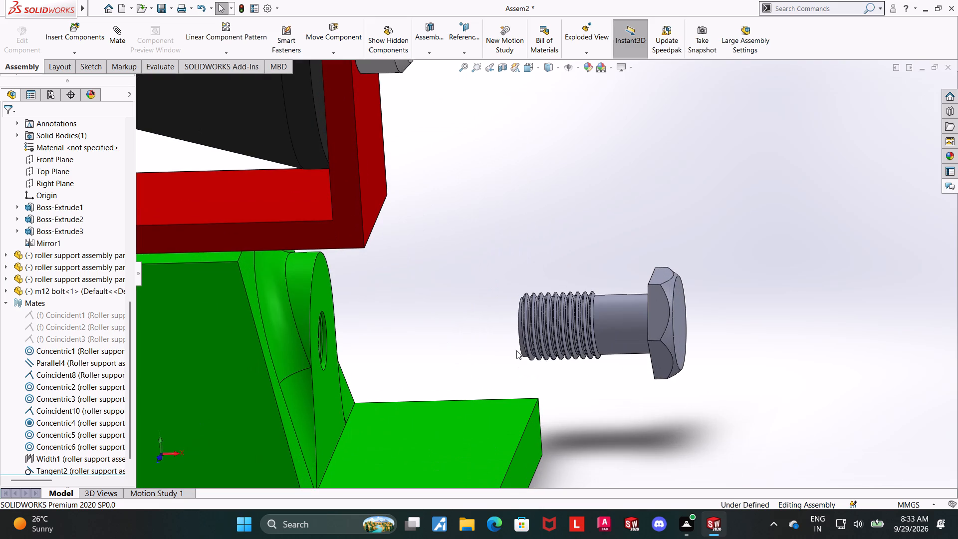
{"action": "scroll", "coordinate": [516, 349], "scroll_direction": "down", "scroll_amount": 5}
{"action": "left_click", "coordinate": [541, 334]}
{"action": "middle_click_drag", "start_coordinate": [451, 370], "coordinate": [435, 378]}
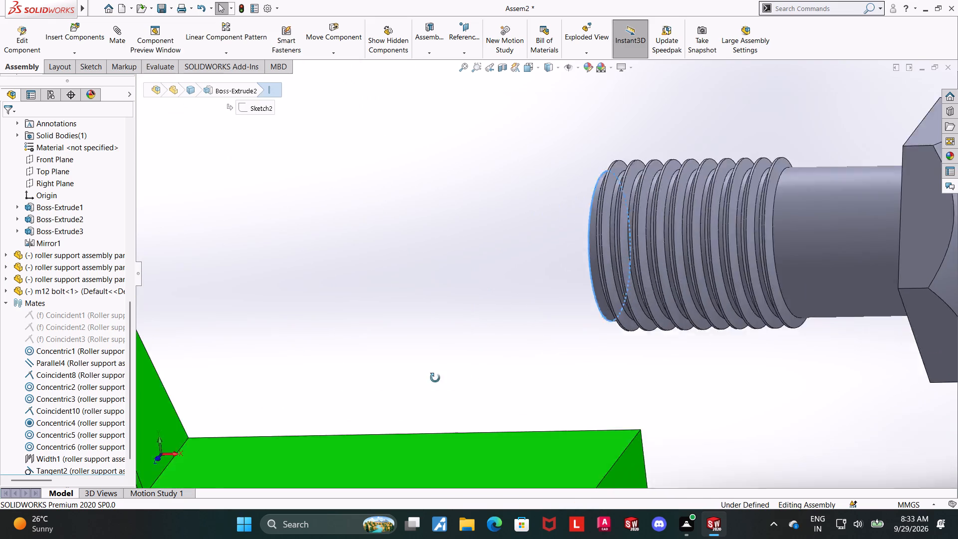
{"action": "middle_click_drag", "start_coordinate": [435, 378], "coordinate": [417, 383]}
{"action": "scroll", "coordinate": [373, 379], "scroll_direction": "up", "scroll_amount": 4}
{"action": "left_click", "coordinate": [304, 312], "text": "ctrl"}
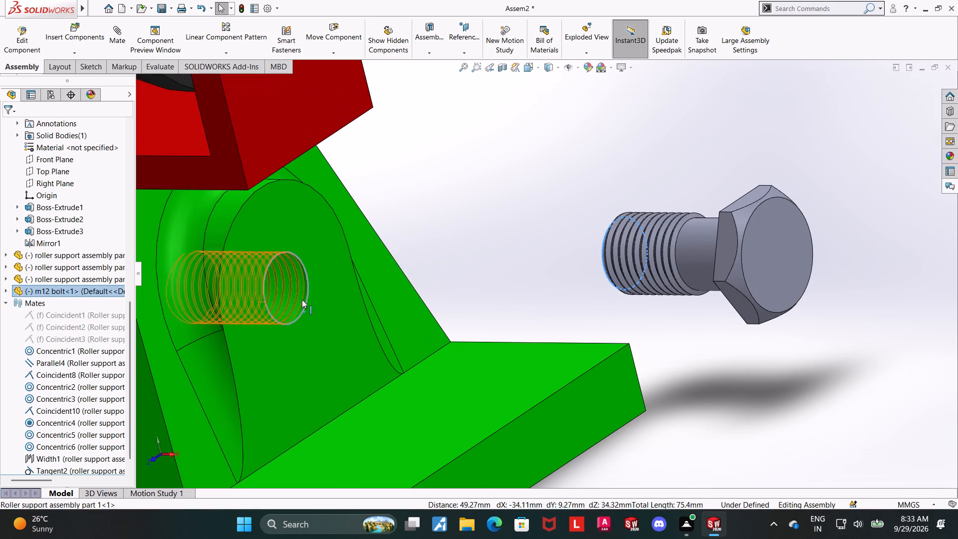
{"action": "left_click", "coordinate": [117, 33]}
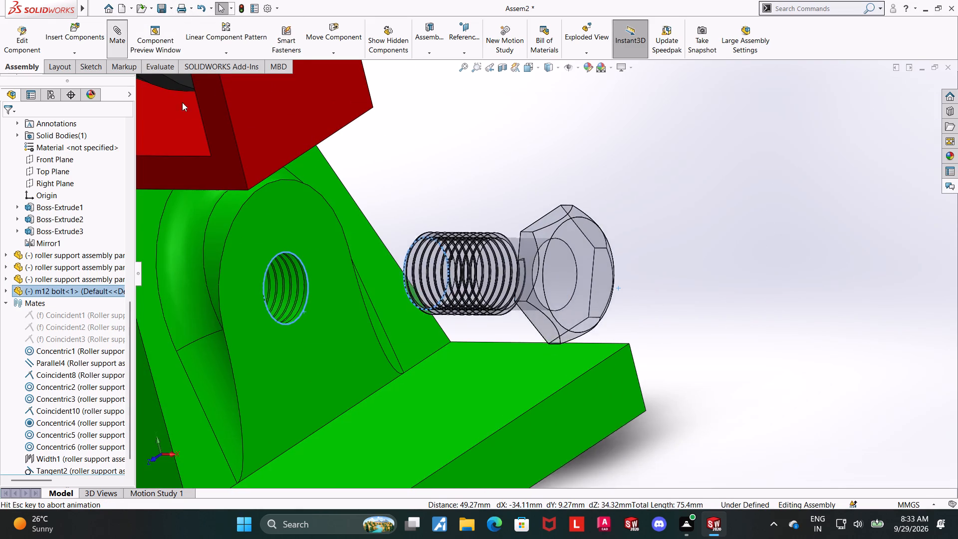
{"action": "left_click", "coordinate": [11, 314]}
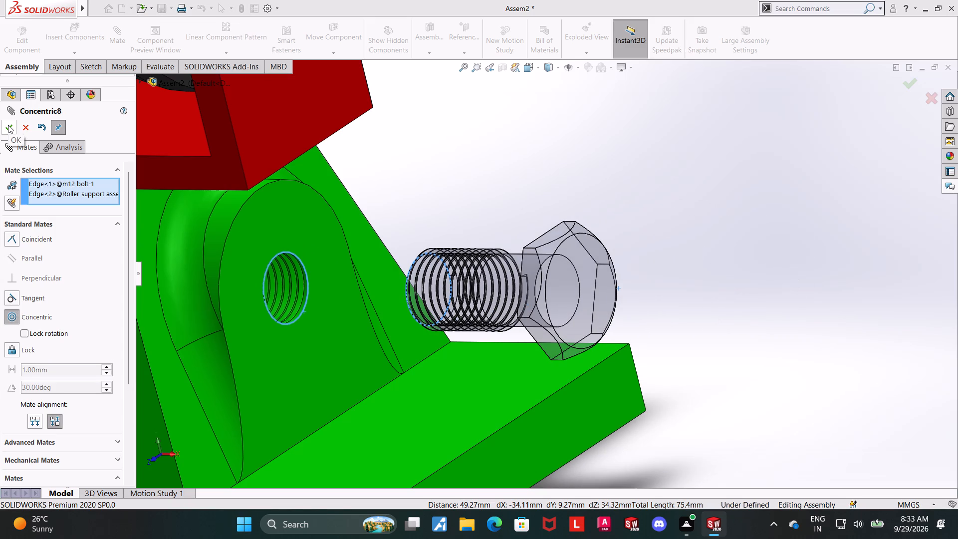
{"action": "left_click", "coordinate": [8, 125]}
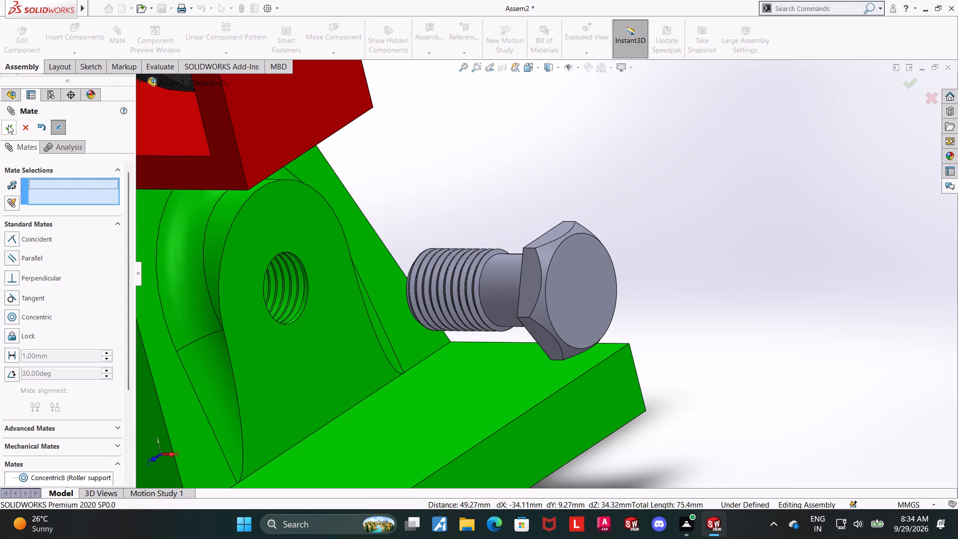
Set up a Screw mechanical mate for the m12 bolt.
{"action": "scroll", "coordinate": [605, 322], "scroll_direction": "down", "scroll_amount": 2}
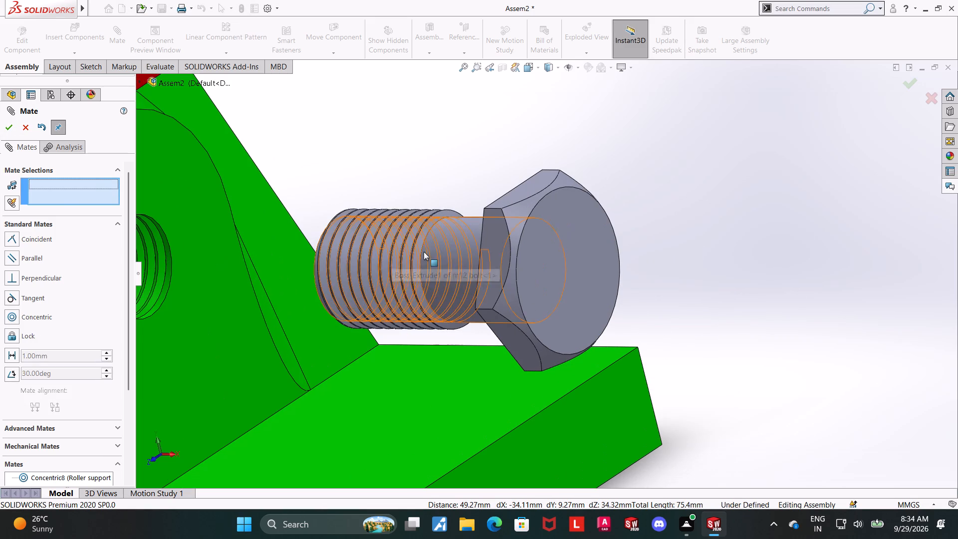
{"action": "scroll", "coordinate": [397, 259], "scroll_direction": "down", "scroll_amount": 3}
{"action": "scroll", "coordinate": [729, 334], "scroll_direction": "up", "scroll_amount": 6}
{"action": "middle_click_drag", "start_coordinate": [730, 334], "coordinate": [753, 349]}
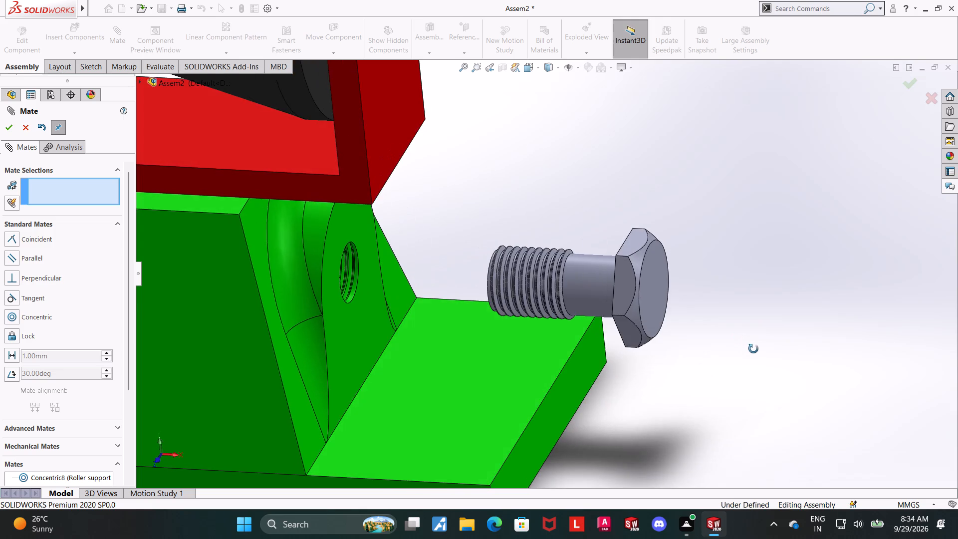
{"action": "middle_click_drag", "start_coordinate": [753, 349], "coordinate": [753, 347]}
{"action": "scroll", "coordinate": [475, 285], "scroll_direction": "down", "scroll_amount": 4}
{"action": "scroll", "coordinate": [804, 328], "scroll_direction": "up", "scroll_amount": 3}
{"action": "middle_click_drag", "start_coordinate": [789, 326], "coordinate": [793, 330]}
{"action": "middle_click_drag", "start_coordinate": [767, 315], "coordinate": [788, 328]}
{"action": "scroll", "coordinate": [610, 300], "scroll_direction": "down", "scroll_amount": 2}
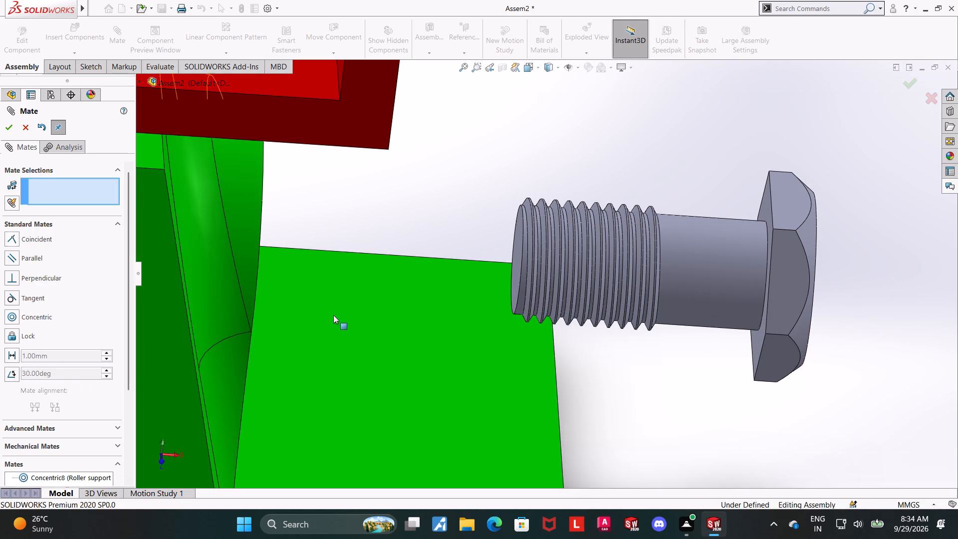
{"action": "left_click_drag", "start_coordinate": [128, 307], "coordinate": [128, 414]}
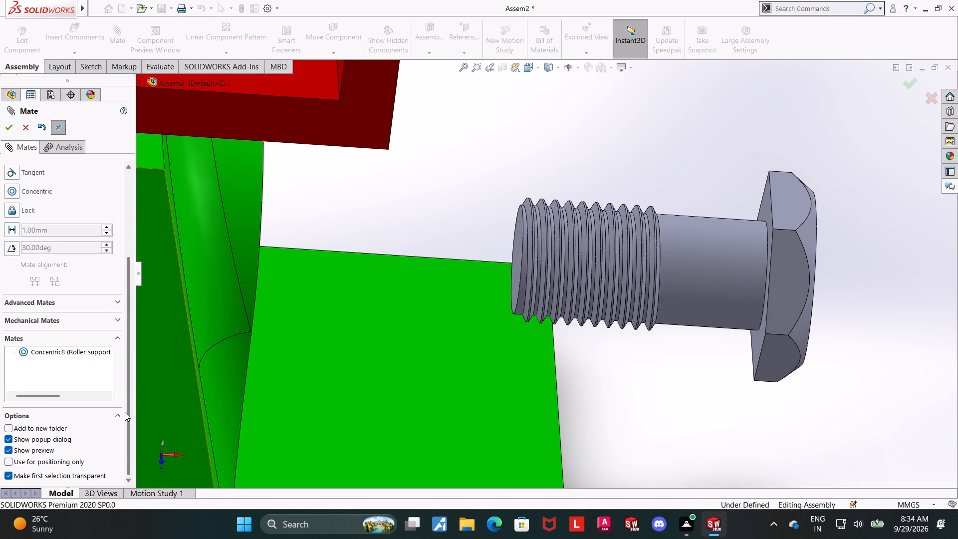
{"action": "left_click", "coordinate": [59, 317]}
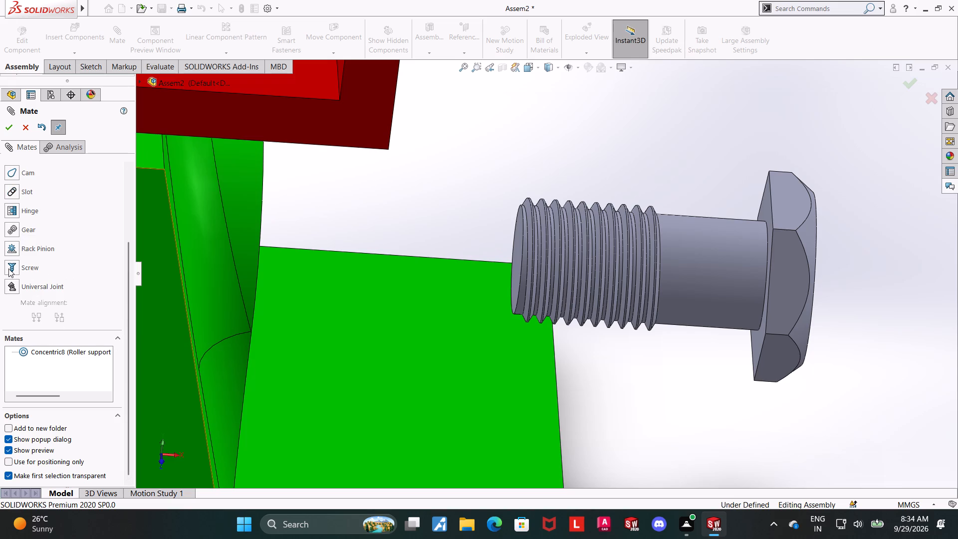
{"action": "left_click", "coordinate": [8, 269]}
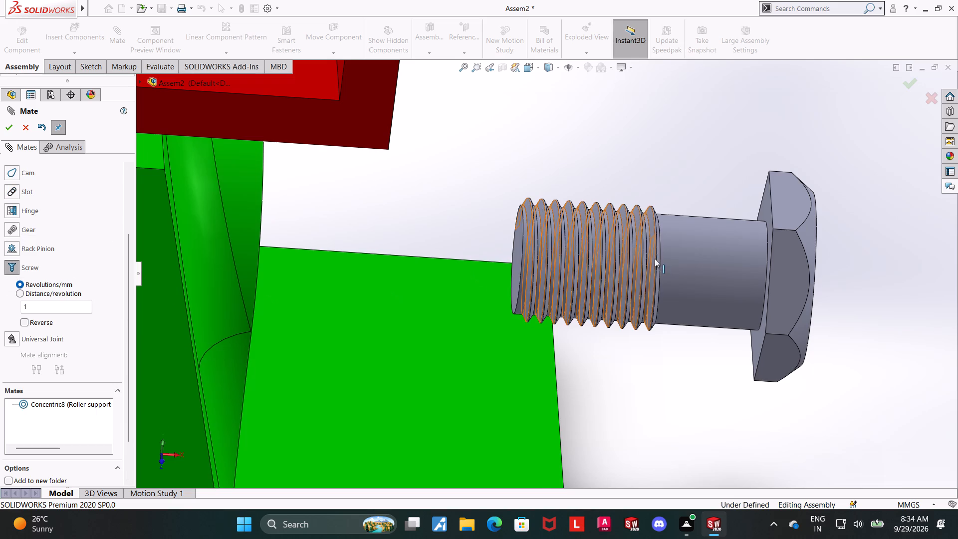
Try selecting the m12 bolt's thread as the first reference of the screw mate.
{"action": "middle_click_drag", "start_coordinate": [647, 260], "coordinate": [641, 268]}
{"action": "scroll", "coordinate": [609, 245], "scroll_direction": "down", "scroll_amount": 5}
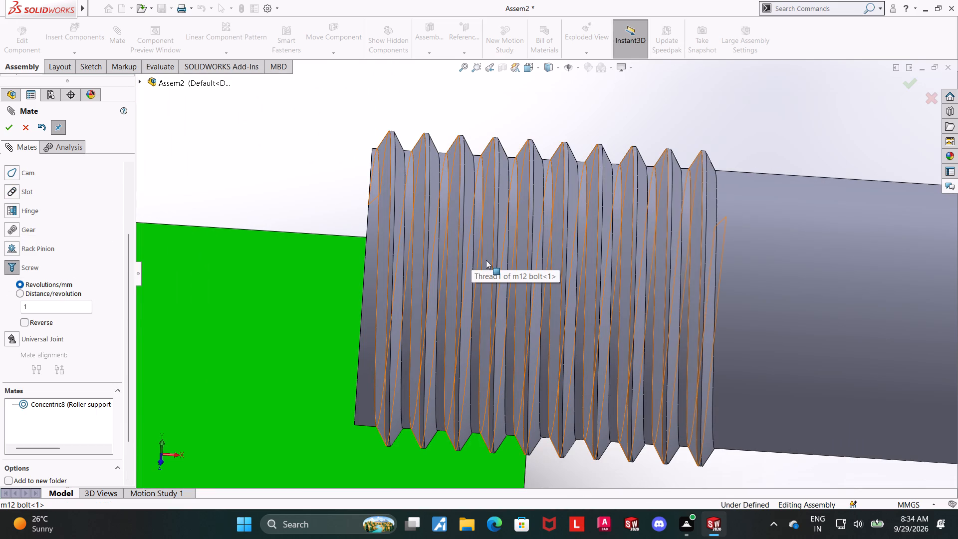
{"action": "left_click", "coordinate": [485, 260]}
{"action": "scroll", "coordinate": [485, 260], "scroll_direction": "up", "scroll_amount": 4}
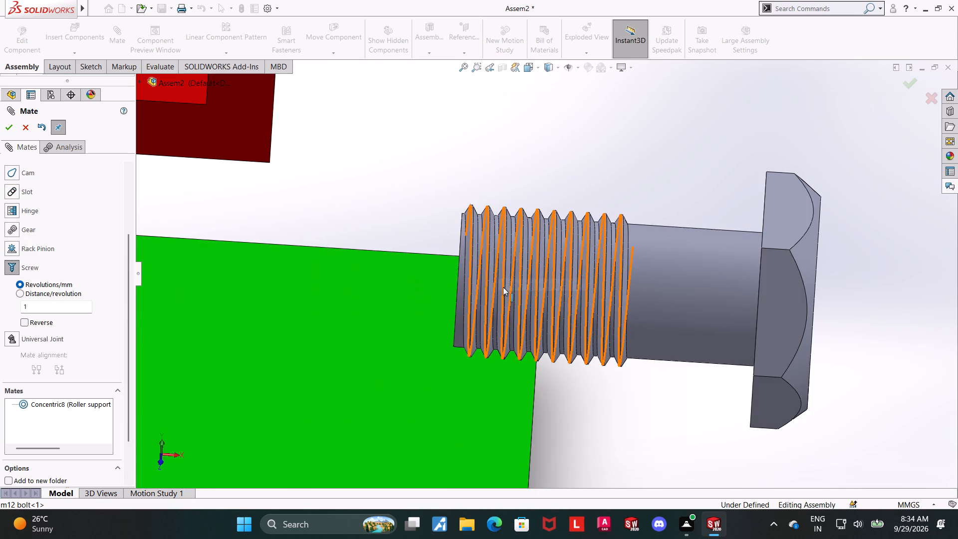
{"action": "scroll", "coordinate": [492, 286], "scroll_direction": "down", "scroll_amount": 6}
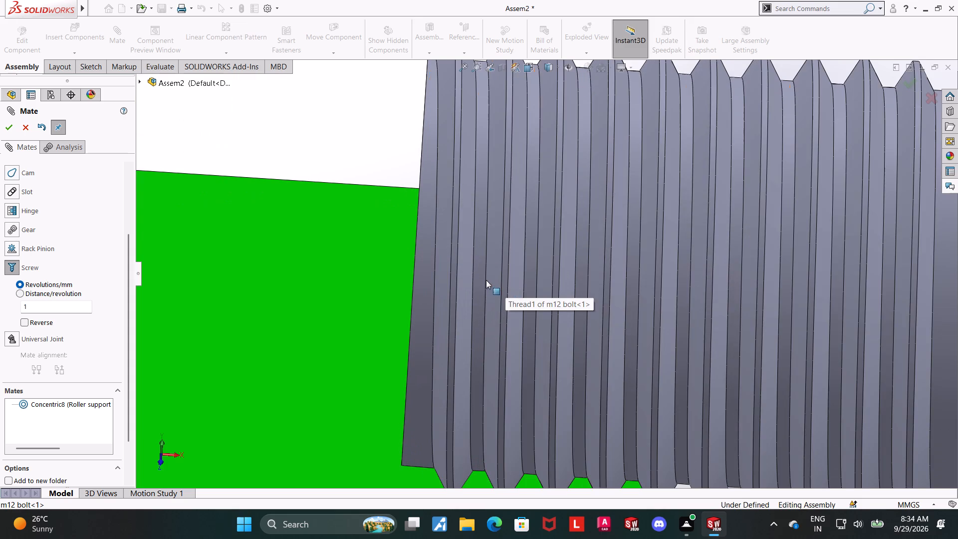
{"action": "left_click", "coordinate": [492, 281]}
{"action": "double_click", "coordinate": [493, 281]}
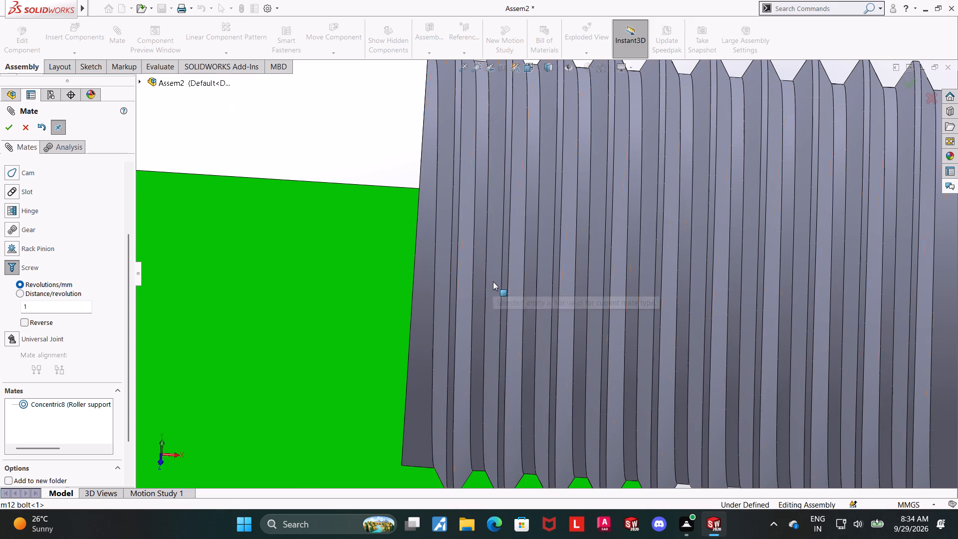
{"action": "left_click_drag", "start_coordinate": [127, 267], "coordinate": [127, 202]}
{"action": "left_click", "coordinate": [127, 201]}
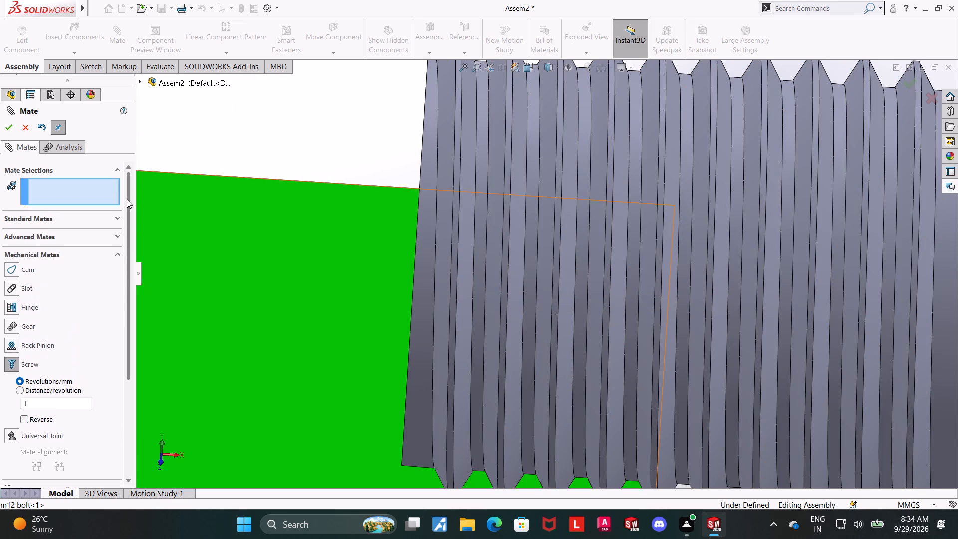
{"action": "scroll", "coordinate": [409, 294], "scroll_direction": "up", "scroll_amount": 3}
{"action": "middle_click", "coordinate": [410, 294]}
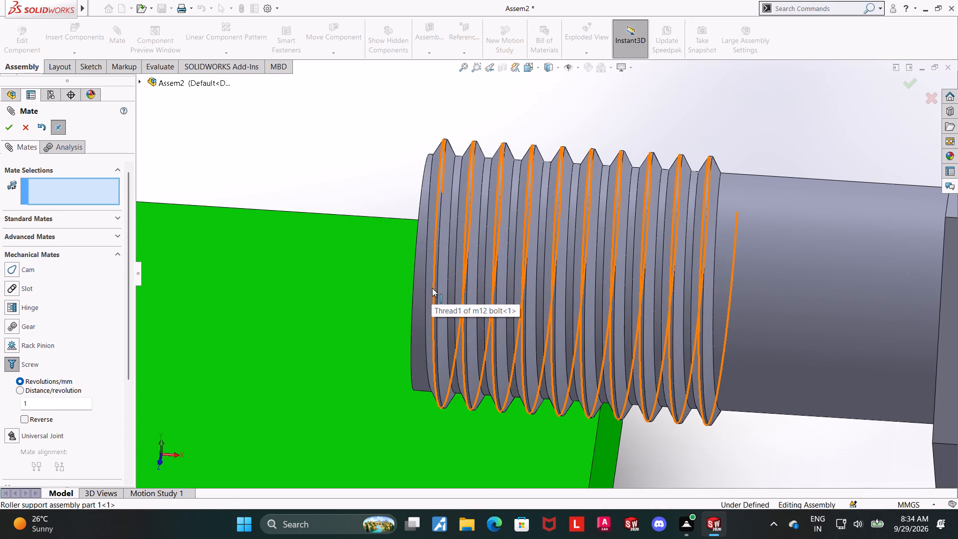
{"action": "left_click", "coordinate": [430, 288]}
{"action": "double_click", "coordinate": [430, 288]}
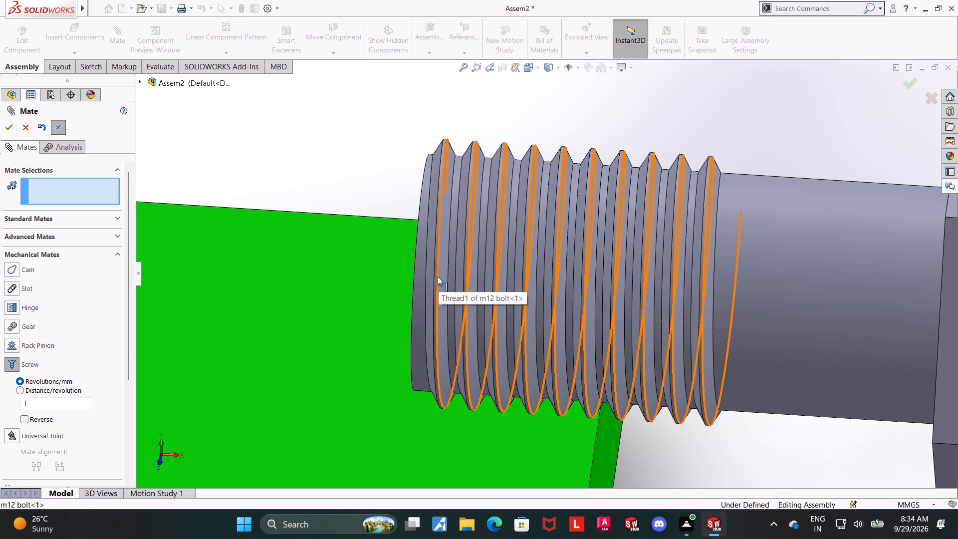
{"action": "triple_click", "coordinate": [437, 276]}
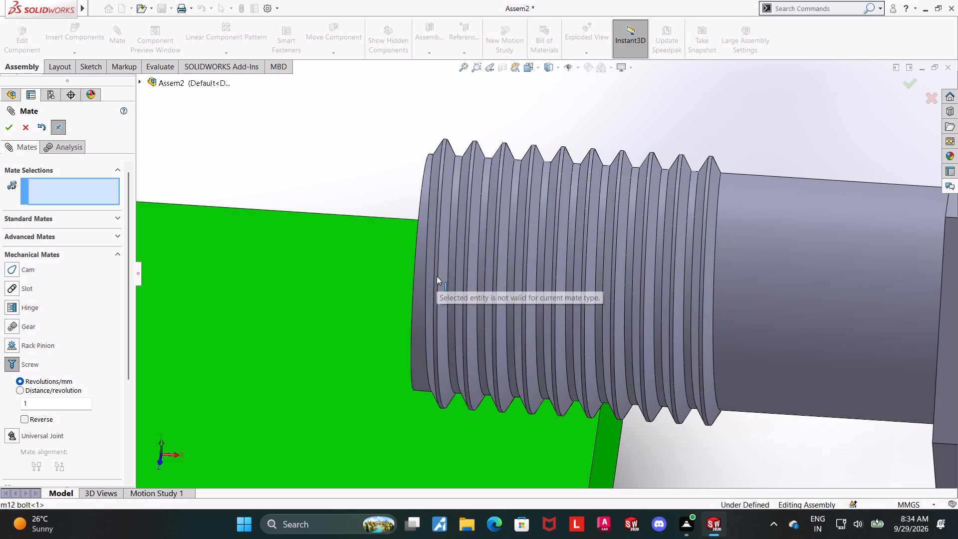
Select the thread face inside the green base's hole as the screw mate's first reference.
{"action": "scroll", "coordinate": [437, 276], "scroll_direction": "up", "scroll_amount": 6}
{"action": "middle_click_drag", "start_coordinate": [457, 268], "coordinate": [393, 283]}
{"action": "scroll", "coordinate": [456, 269], "scroll_direction": "up", "scroll_amount": 1}
{"action": "scroll", "coordinate": [259, 276], "scroll_direction": "down", "scroll_amount": 7}
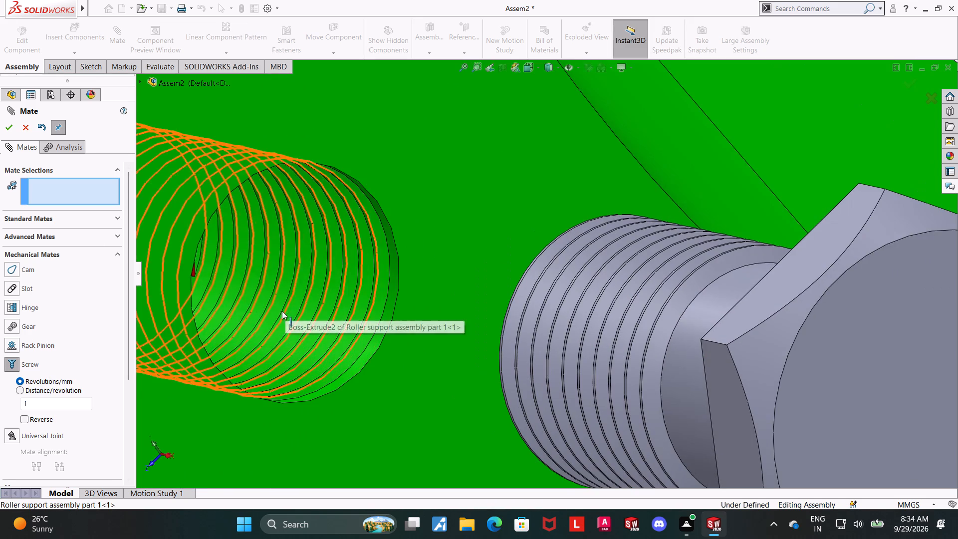
{"action": "middle_click_drag", "start_coordinate": [282, 320], "coordinate": [285, 382]}
{"action": "scroll", "coordinate": [286, 377], "scroll_direction": "up", "scroll_amount": 1}
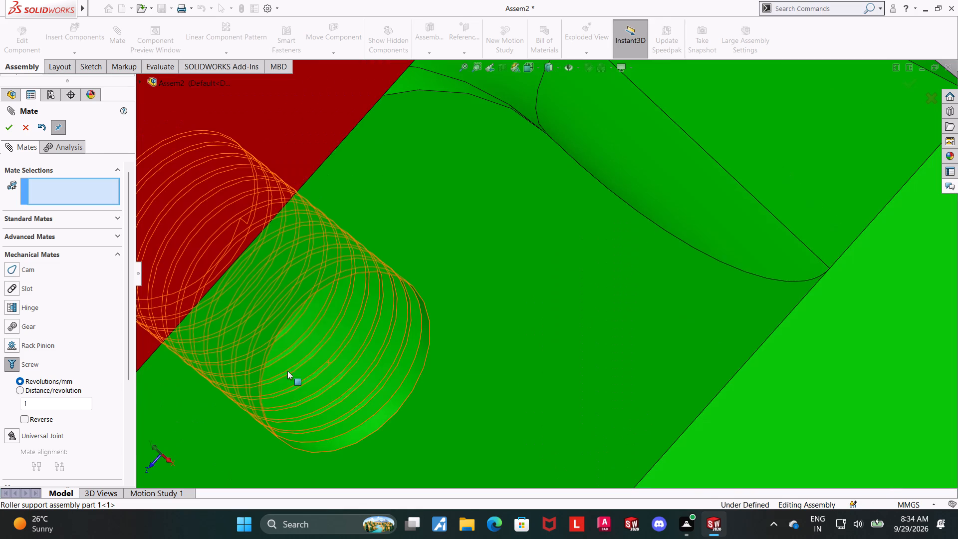
{"action": "left_click", "coordinate": [298, 349]}
{"action": "scroll", "coordinate": [298, 350], "scroll_direction": "up", "scroll_amount": 4}
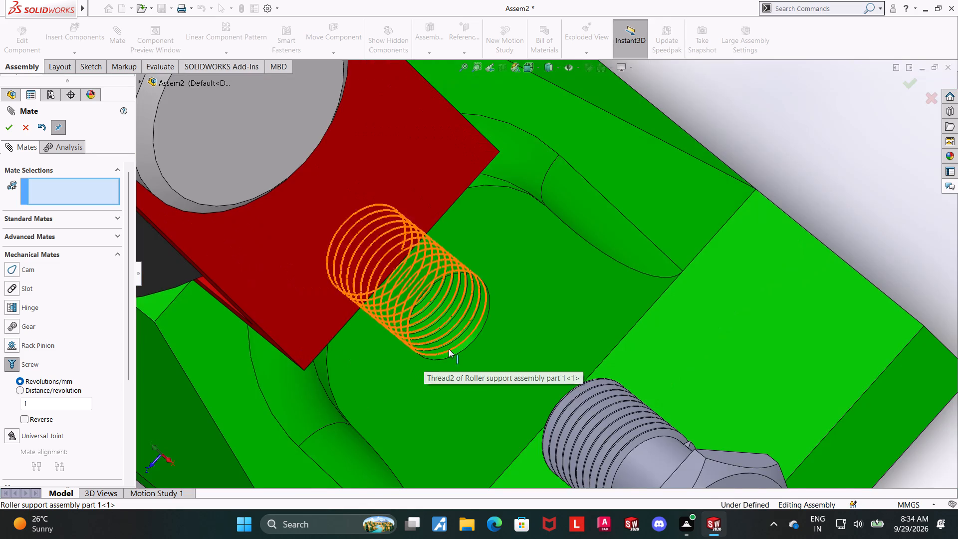
{"action": "scroll", "coordinate": [457, 345], "scroll_direction": "down", "scroll_amount": 13}
{"action": "double_click", "coordinate": [473, 244]}
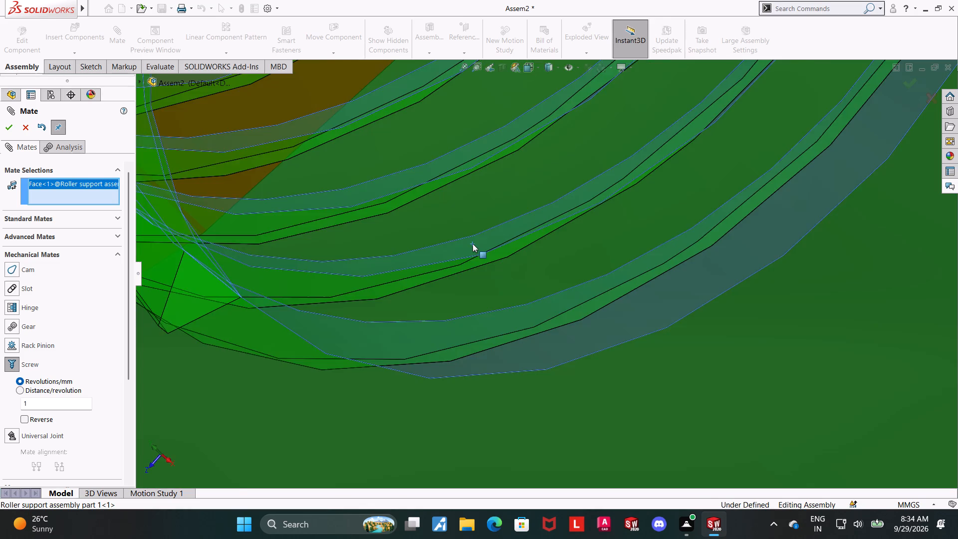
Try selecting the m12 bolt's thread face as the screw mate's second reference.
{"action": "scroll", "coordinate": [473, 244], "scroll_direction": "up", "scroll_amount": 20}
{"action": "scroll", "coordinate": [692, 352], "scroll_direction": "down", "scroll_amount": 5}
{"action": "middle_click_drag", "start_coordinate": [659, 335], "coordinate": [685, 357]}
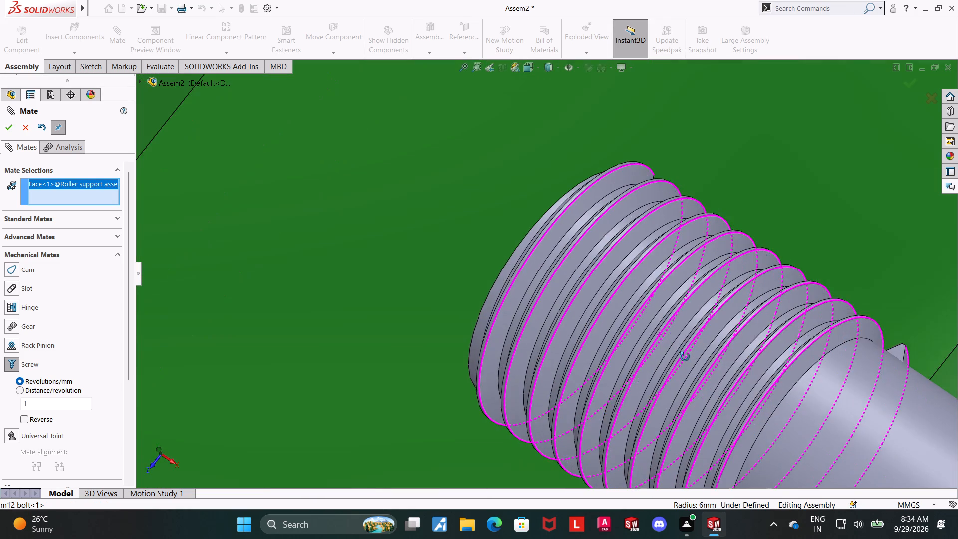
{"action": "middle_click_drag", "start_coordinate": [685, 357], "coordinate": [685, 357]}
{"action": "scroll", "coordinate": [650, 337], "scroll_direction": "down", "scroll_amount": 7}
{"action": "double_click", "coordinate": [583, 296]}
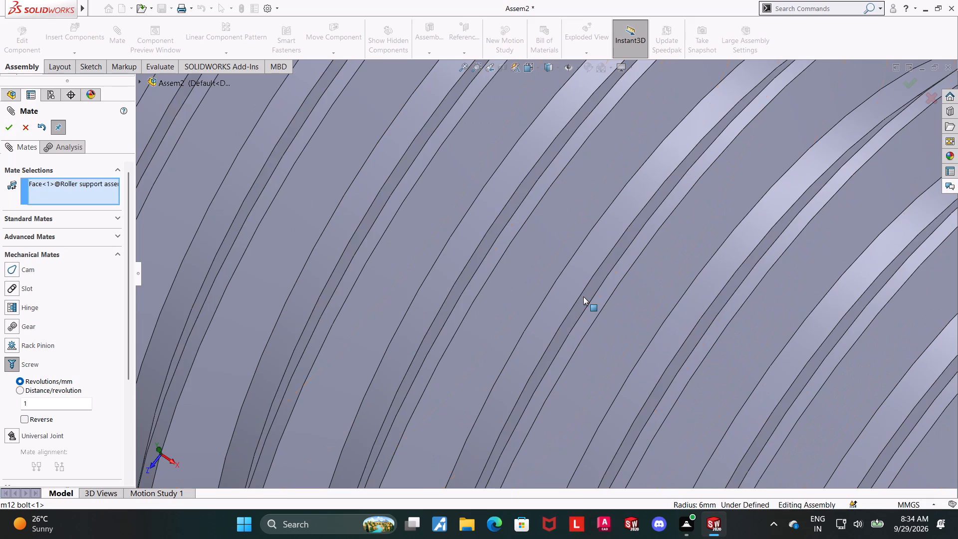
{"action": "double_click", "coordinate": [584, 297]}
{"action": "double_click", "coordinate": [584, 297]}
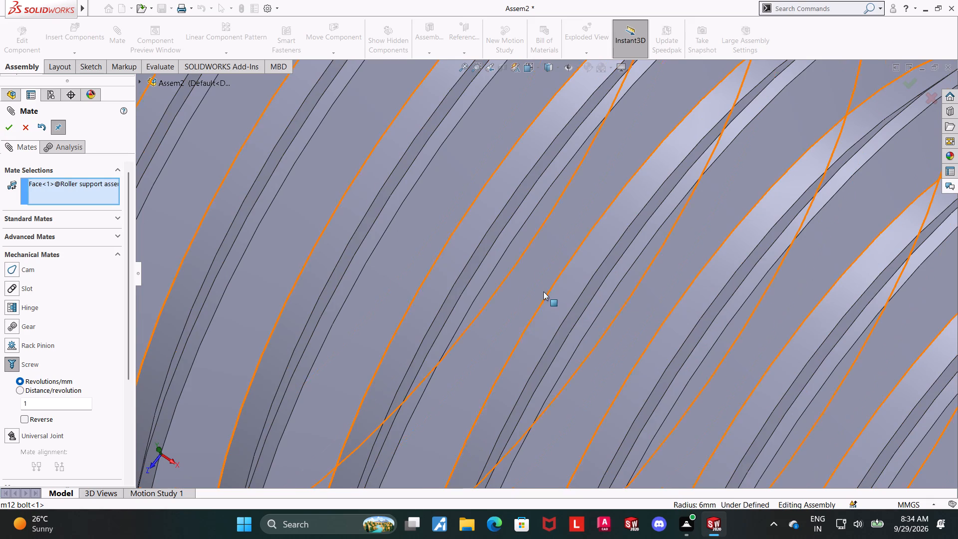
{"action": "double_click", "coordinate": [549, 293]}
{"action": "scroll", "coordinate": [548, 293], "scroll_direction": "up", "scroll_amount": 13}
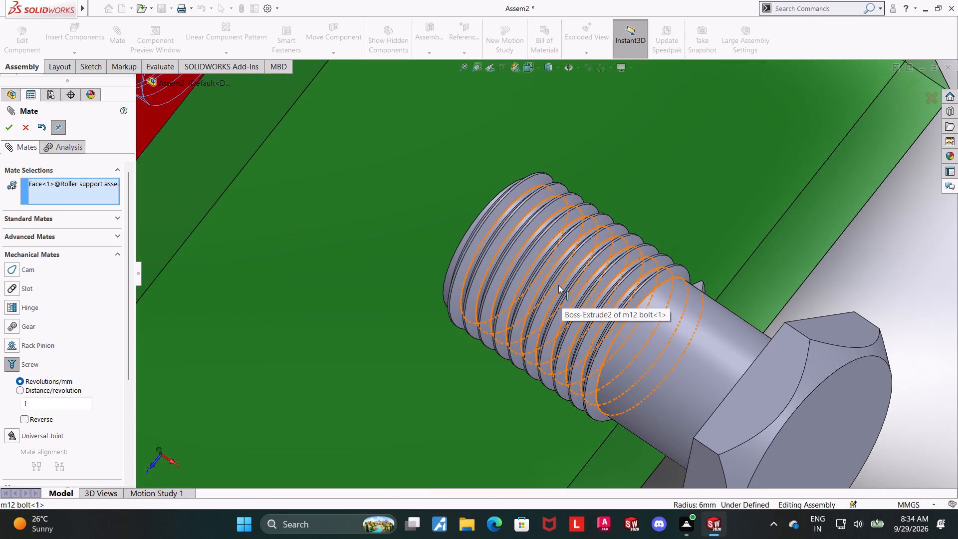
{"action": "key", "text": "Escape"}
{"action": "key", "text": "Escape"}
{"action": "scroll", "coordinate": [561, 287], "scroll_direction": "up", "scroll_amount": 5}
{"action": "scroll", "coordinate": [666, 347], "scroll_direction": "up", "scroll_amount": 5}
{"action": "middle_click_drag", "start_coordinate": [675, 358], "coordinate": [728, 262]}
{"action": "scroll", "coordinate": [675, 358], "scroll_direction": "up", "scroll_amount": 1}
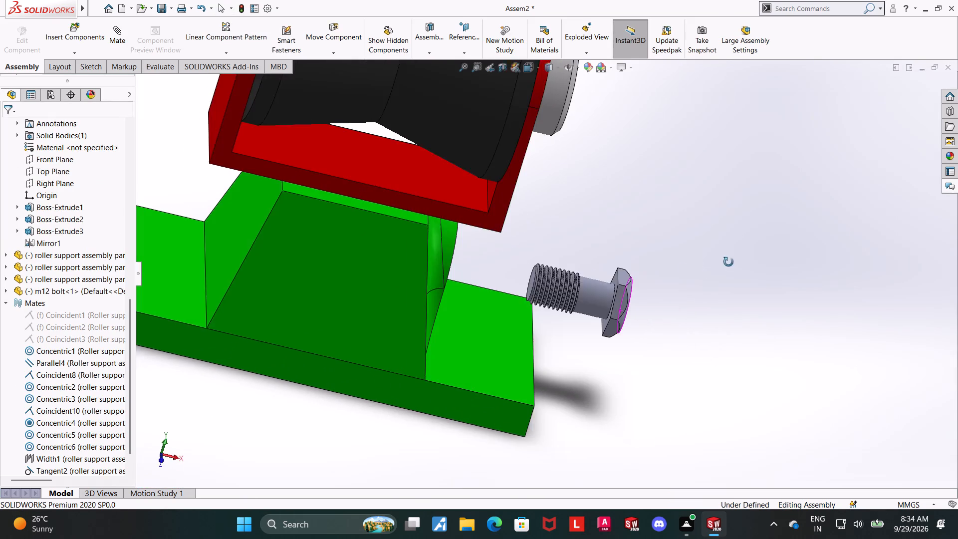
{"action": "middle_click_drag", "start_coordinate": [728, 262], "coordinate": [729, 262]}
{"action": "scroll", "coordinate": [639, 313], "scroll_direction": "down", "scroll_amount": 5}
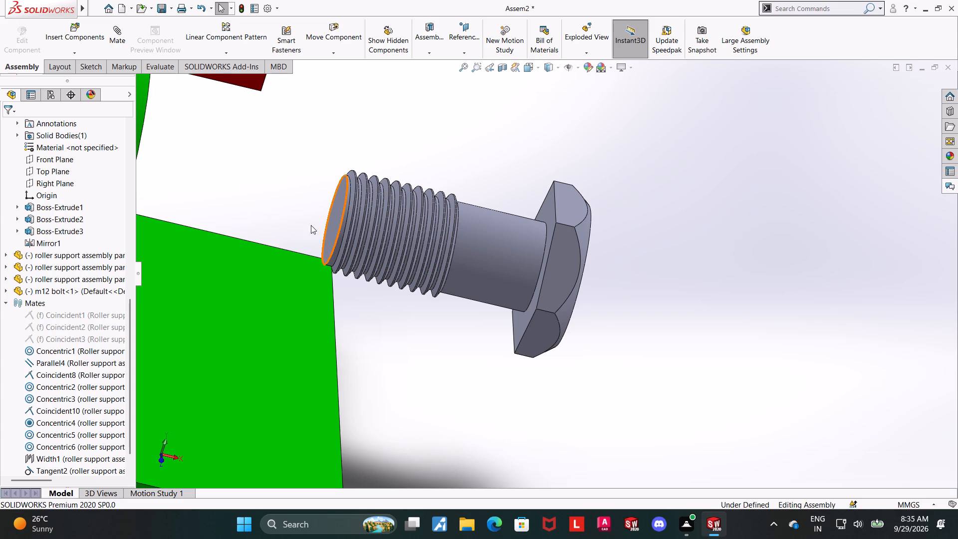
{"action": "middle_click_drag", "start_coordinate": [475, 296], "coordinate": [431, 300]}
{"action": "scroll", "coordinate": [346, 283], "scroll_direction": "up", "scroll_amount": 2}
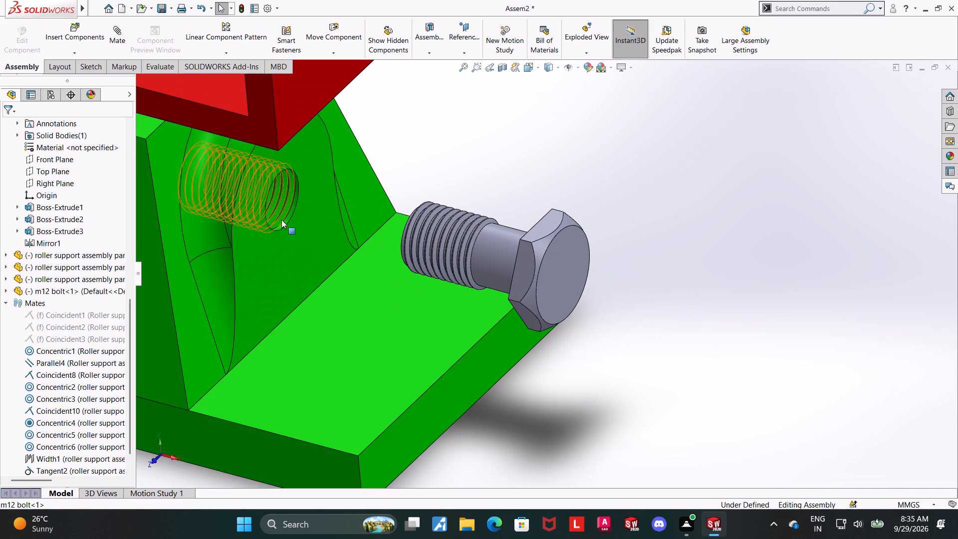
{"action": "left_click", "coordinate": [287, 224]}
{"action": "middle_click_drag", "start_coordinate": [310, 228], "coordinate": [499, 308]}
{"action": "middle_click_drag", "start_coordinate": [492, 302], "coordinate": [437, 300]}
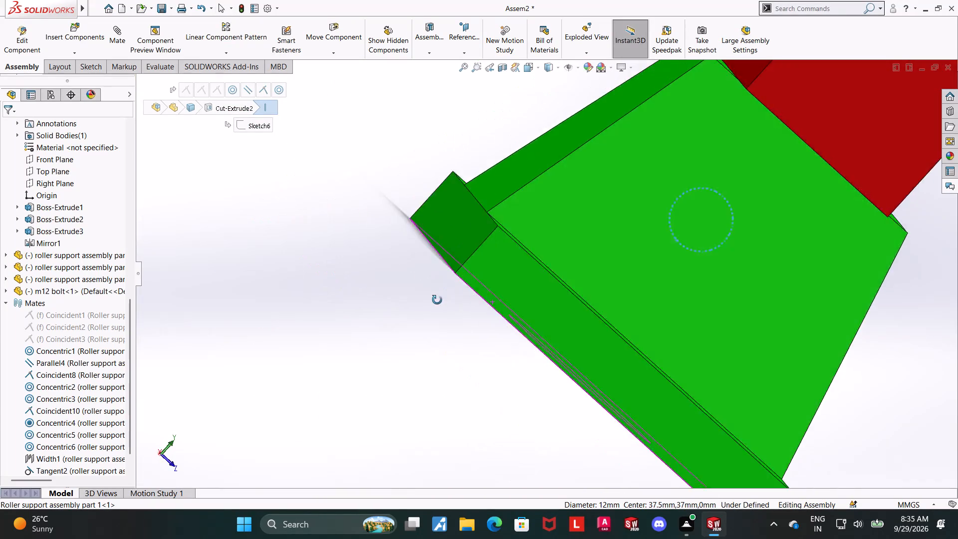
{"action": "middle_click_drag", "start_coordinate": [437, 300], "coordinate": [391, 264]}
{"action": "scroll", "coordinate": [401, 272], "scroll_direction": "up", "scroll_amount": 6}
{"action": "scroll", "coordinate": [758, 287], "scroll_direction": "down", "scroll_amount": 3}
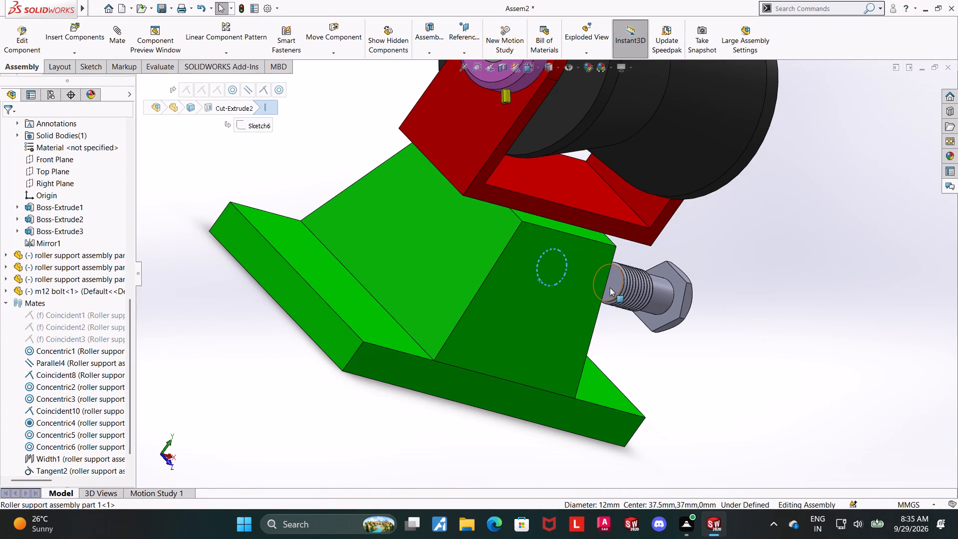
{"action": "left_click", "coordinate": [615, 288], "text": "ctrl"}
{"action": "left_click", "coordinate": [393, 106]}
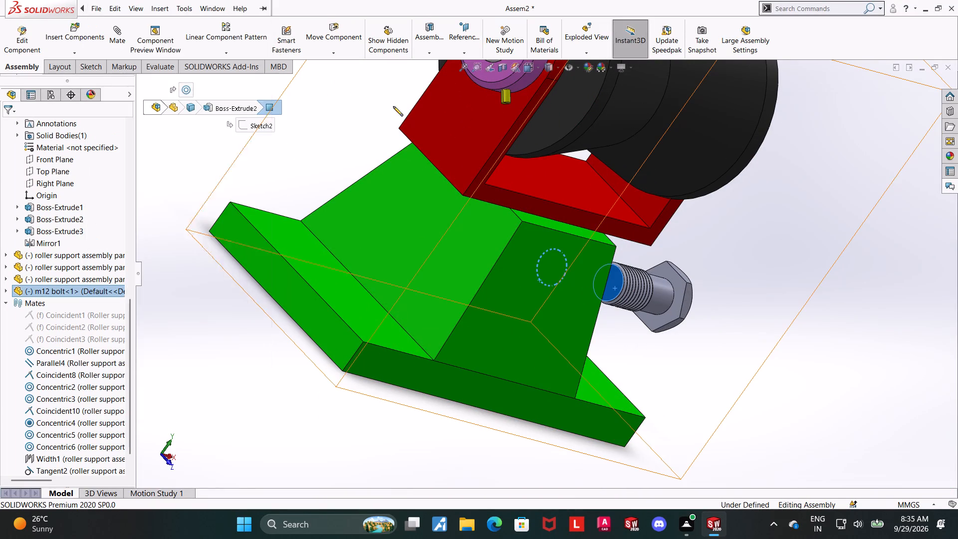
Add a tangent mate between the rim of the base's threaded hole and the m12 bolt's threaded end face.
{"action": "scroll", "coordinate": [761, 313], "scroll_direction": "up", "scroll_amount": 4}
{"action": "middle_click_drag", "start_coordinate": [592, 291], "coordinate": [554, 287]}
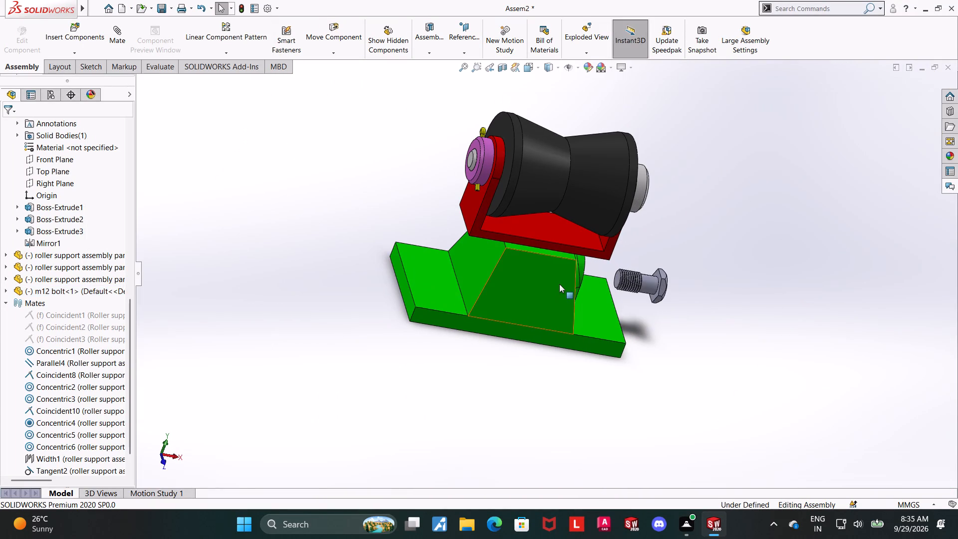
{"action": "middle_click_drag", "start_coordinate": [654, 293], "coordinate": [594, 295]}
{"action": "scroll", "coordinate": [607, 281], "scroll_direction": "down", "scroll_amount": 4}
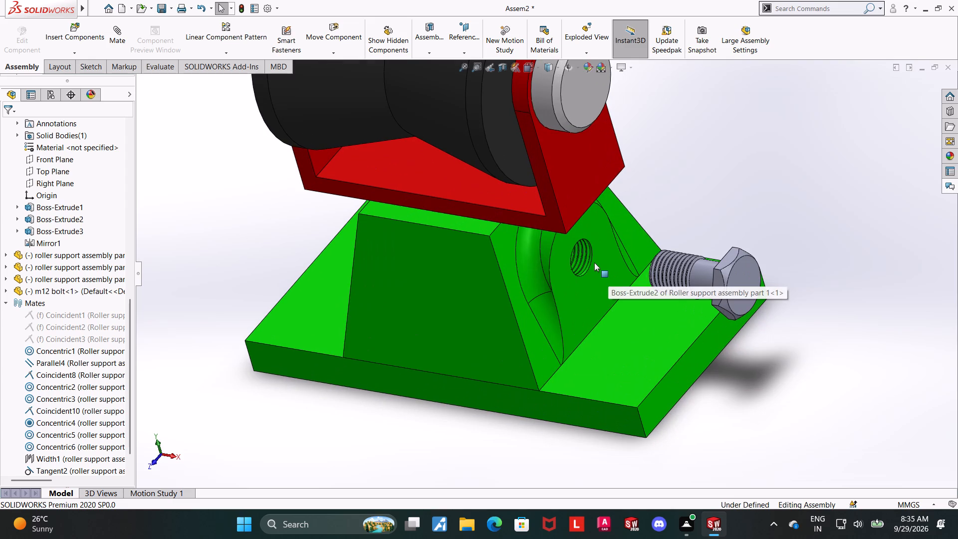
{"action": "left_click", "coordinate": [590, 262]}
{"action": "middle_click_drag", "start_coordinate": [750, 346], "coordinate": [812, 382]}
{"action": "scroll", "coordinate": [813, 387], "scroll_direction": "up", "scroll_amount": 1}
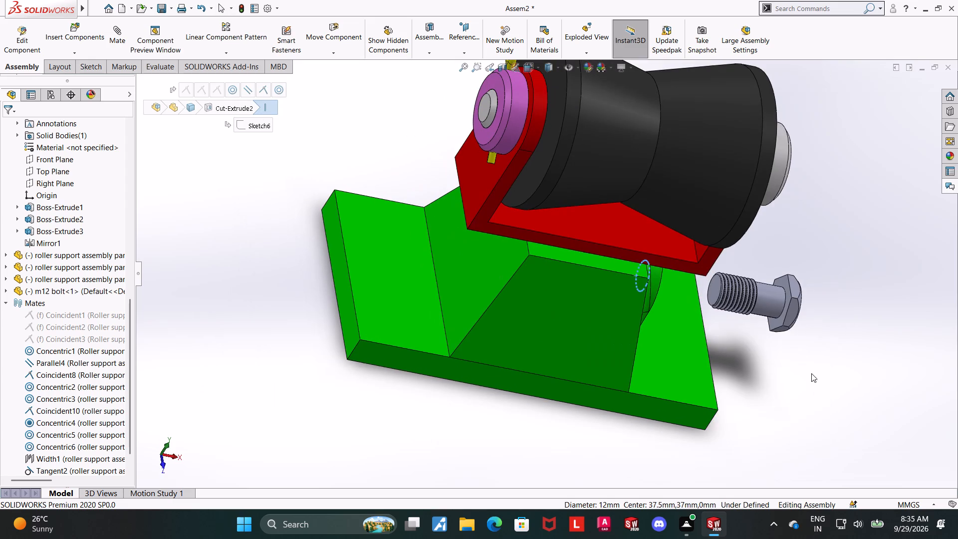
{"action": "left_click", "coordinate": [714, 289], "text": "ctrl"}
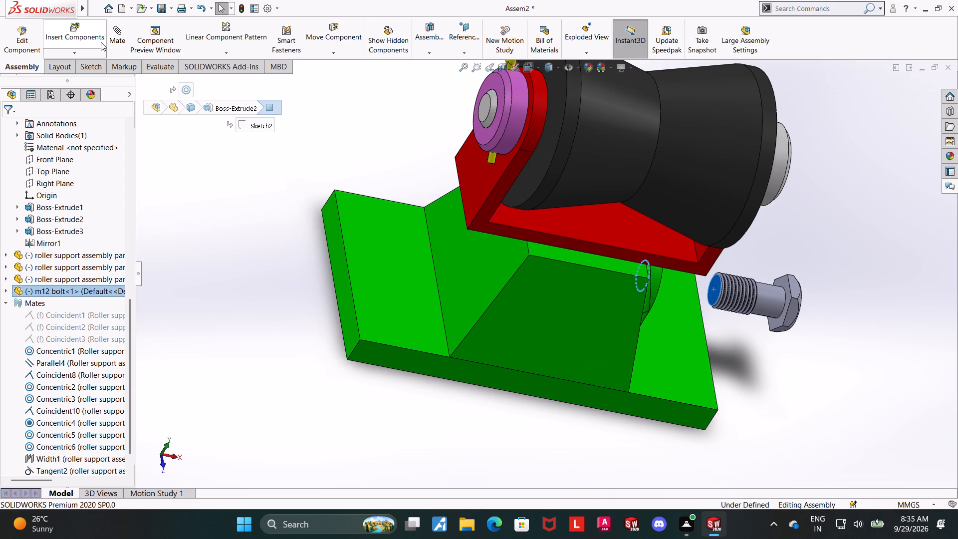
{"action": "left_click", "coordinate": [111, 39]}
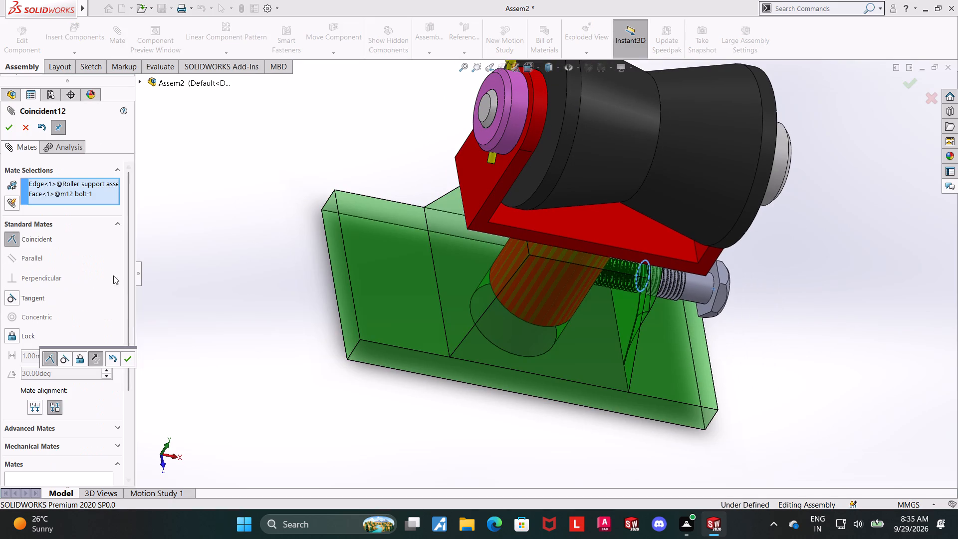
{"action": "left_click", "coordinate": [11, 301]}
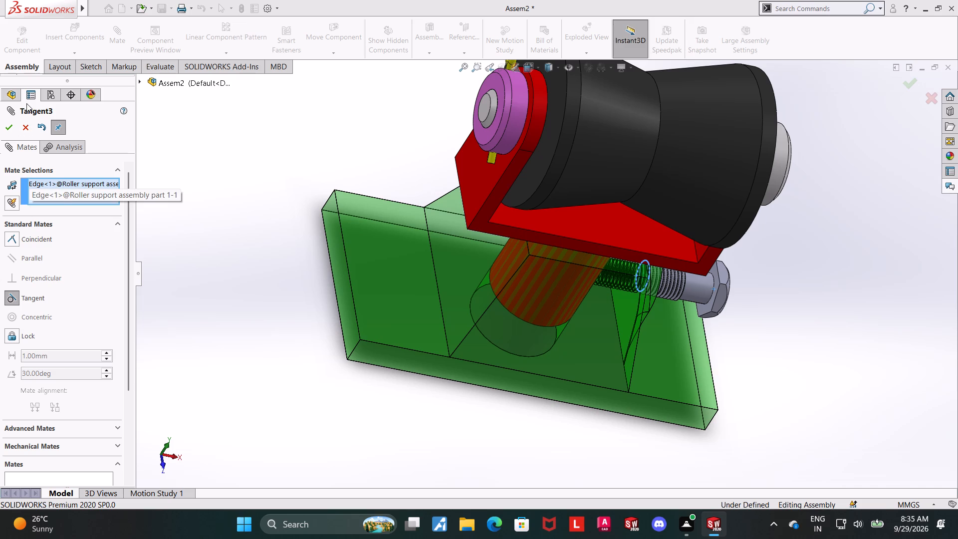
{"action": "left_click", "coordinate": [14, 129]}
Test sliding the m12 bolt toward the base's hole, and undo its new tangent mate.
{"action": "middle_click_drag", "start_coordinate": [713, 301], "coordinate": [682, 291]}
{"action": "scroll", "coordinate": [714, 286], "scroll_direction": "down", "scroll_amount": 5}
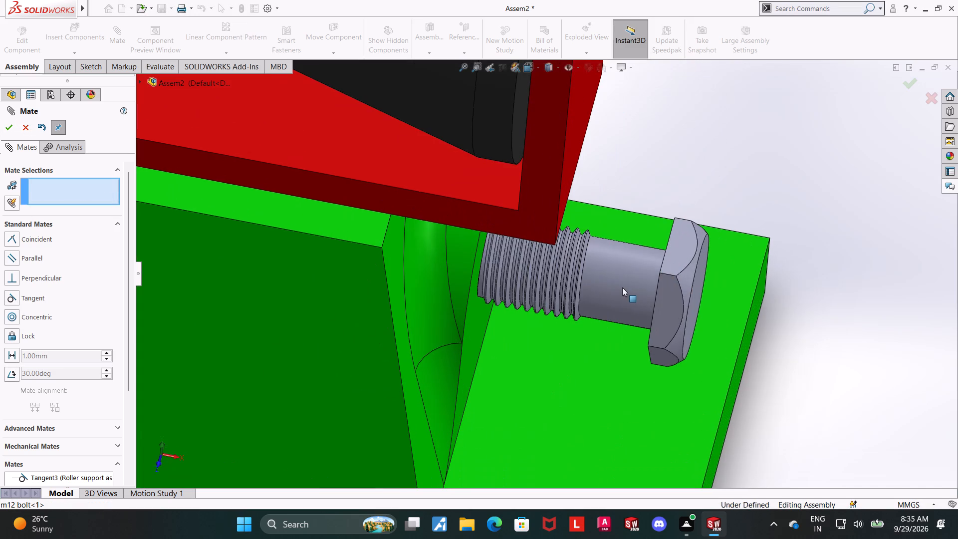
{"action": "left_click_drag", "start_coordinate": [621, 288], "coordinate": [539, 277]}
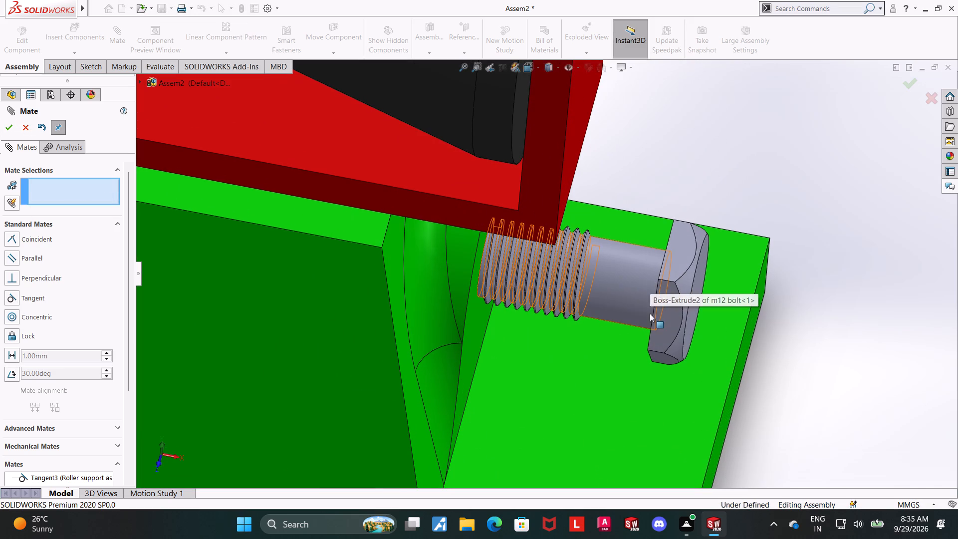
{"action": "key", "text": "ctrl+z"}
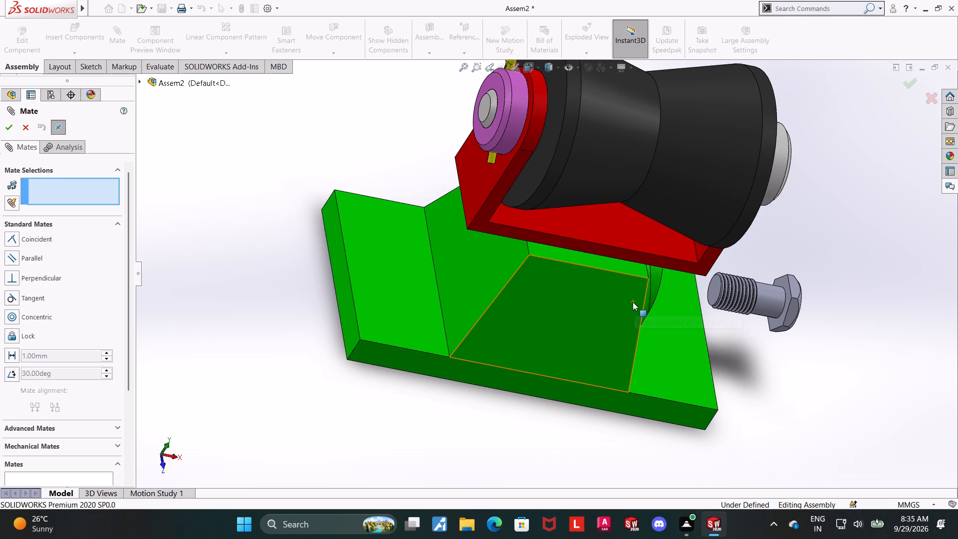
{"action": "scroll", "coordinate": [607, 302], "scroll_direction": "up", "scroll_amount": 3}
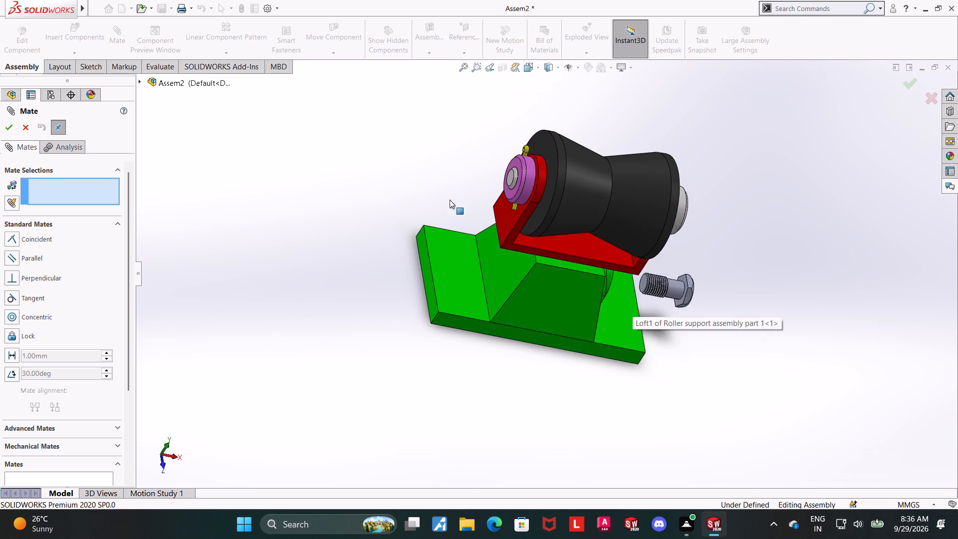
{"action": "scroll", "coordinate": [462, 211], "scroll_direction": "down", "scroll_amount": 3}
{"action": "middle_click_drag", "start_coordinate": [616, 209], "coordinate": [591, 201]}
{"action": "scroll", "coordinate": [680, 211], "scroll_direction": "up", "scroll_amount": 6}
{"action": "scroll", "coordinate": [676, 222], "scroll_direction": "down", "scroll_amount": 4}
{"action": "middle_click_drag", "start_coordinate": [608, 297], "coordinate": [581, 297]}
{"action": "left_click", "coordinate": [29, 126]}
Slide the m12 bolt along its axis until its threaded end sits at the mouth of the base's threaded hole.
{"action": "scroll", "coordinate": [593, 424], "scroll_direction": "up", "scroll_amount": 2}
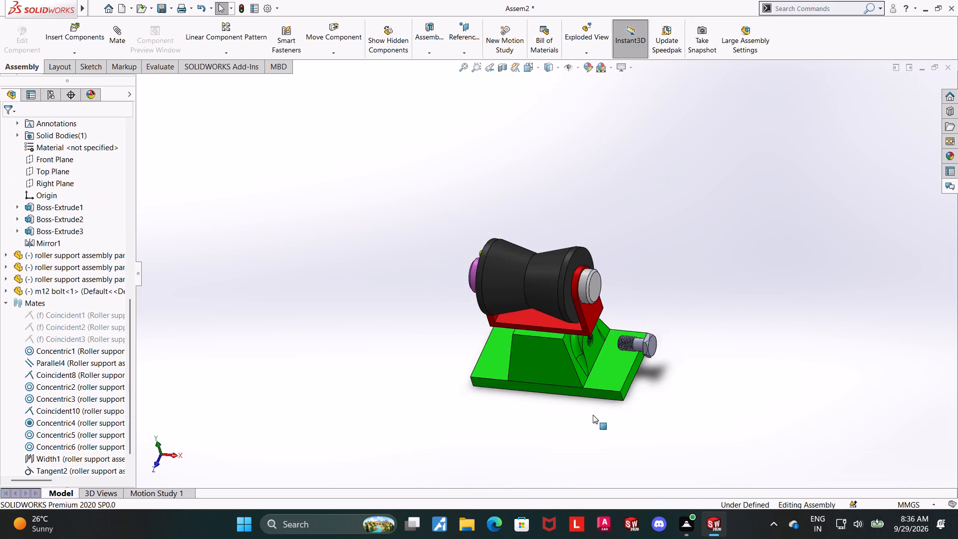
{"action": "scroll", "coordinate": [593, 415], "scroll_direction": "up", "scroll_amount": 2}
{"action": "middle_click_drag", "start_coordinate": [606, 346], "coordinate": [660, 284]}
{"action": "scroll", "coordinate": [660, 284], "scroll_direction": "up", "scroll_amount": 1}
{"action": "scroll", "coordinate": [643, 281], "scroll_direction": "down", "scroll_amount": 4}
{"action": "middle_click_drag", "start_coordinate": [579, 284], "coordinate": [556, 281]}
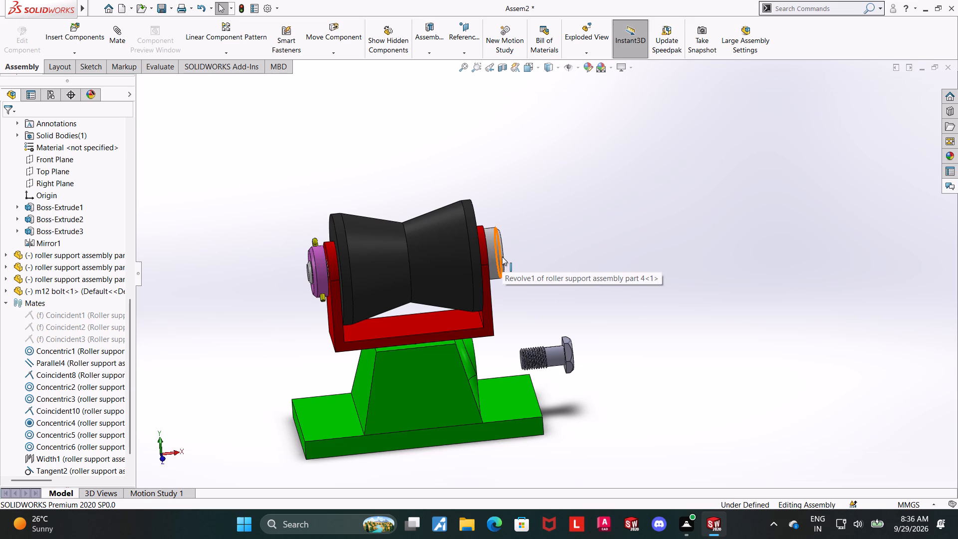
{"action": "scroll", "coordinate": [485, 433], "scroll_direction": "up", "scroll_amount": 3}
{"action": "scroll", "coordinate": [59, 400], "scroll_direction": "down", "scroll_amount": 5}
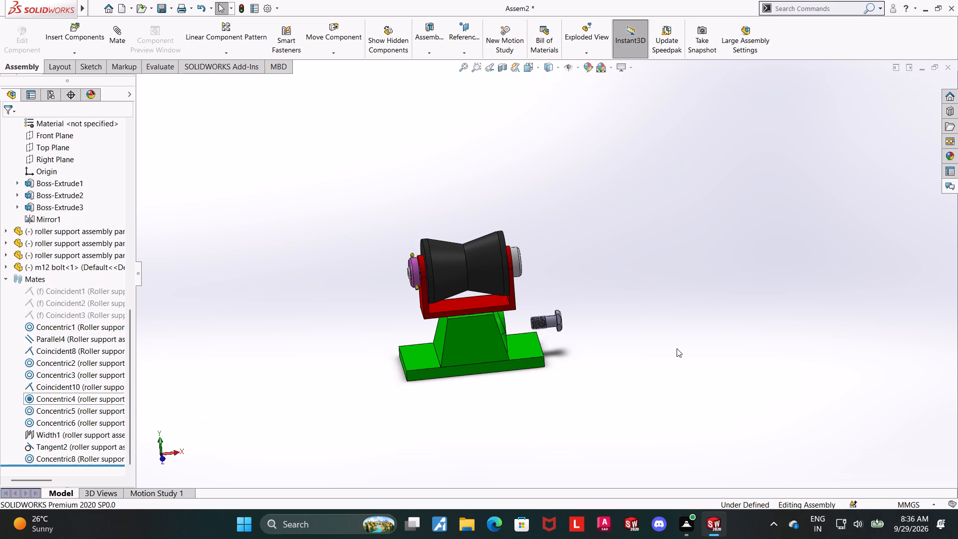
{"action": "middle_click_drag", "start_coordinate": [695, 310], "coordinate": [667, 289]}
{"action": "scroll", "coordinate": [523, 263], "scroll_direction": "down", "scroll_amount": 5}
{"action": "middle_click_drag", "start_coordinate": [523, 429], "coordinate": [539, 443]}
{"action": "scroll", "coordinate": [550, 440], "scroll_direction": "down", "scroll_amount": 4}
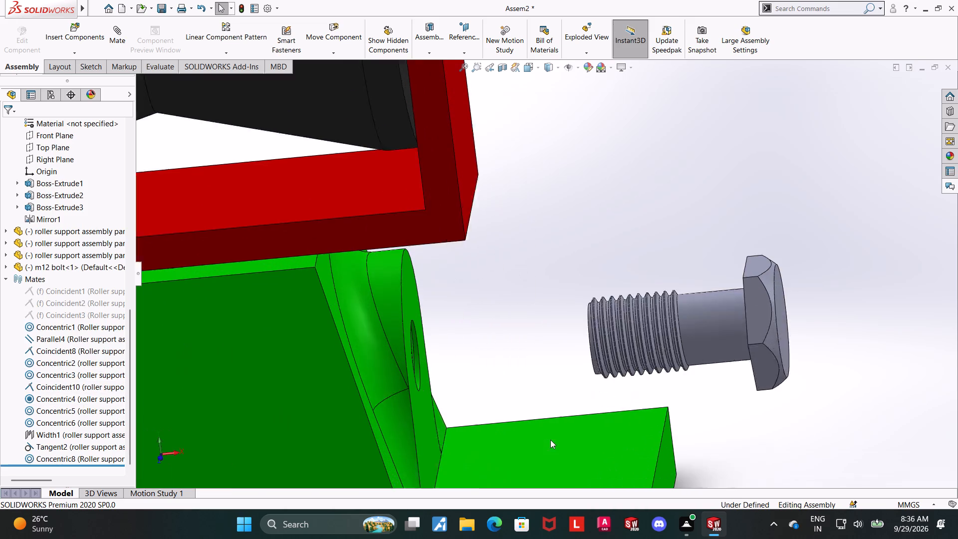
{"action": "scroll", "coordinate": [550, 440], "scroll_direction": "down", "scroll_amount": 2}
{"action": "scroll", "coordinate": [607, 313], "scroll_direction": "down", "scroll_amount": 7}
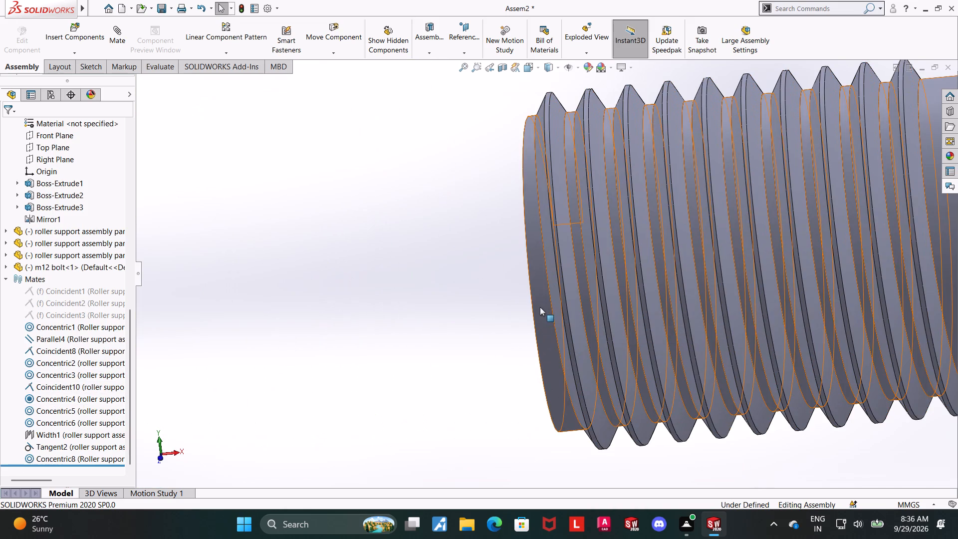
{"action": "middle_click", "coordinate": [533, 307]}
{"action": "scroll", "coordinate": [518, 311], "scroll_direction": "up", "scroll_amount": 5}
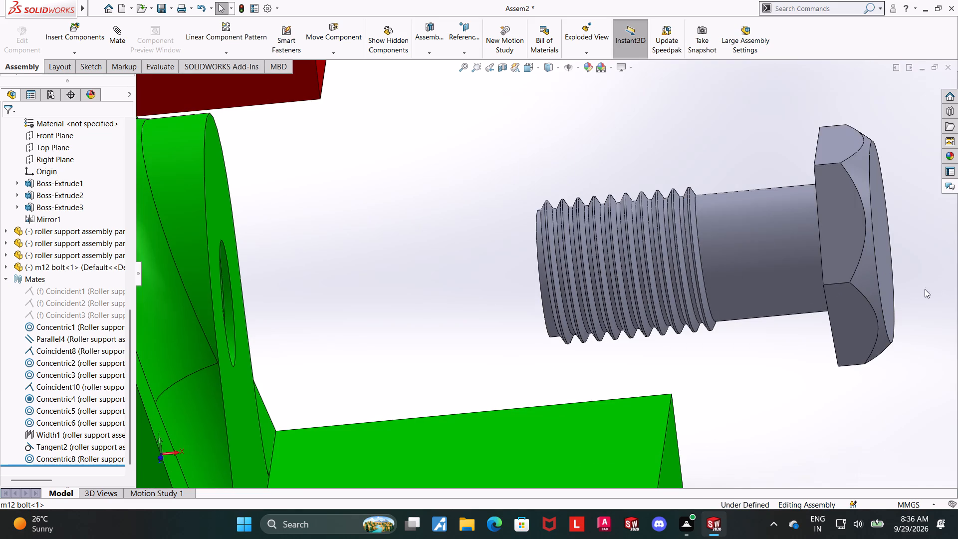
{"action": "left_click_drag", "start_coordinate": [760, 281], "coordinate": [473, 311]}
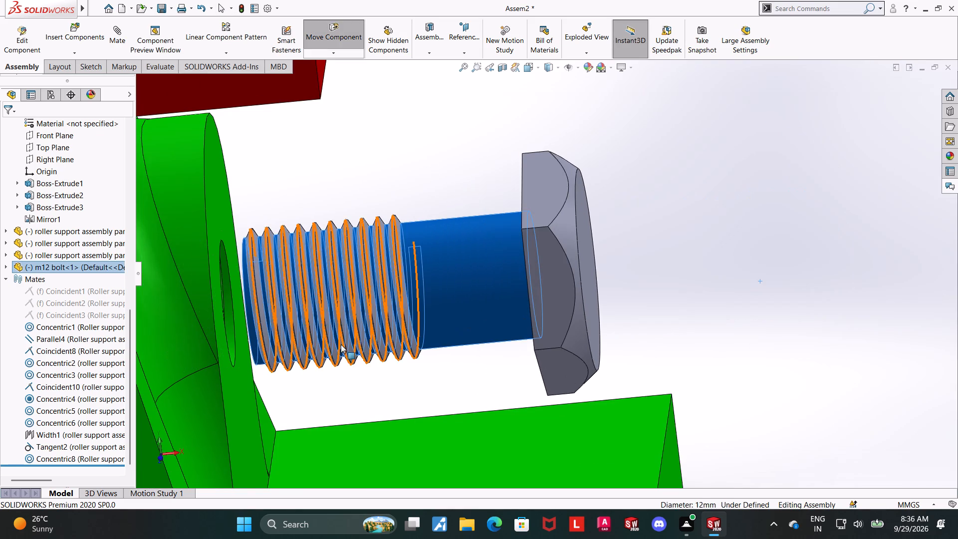
{"action": "scroll", "coordinate": [370, 347], "scroll_direction": "up", "scroll_amount": 4}
{"action": "middle_click_drag", "start_coordinate": [559, 352], "coordinate": [568, 358]}
Highlight the Tangent2 mate to check which components it constrains.
{"action": "left_click", "coordinate": [27, 445]}
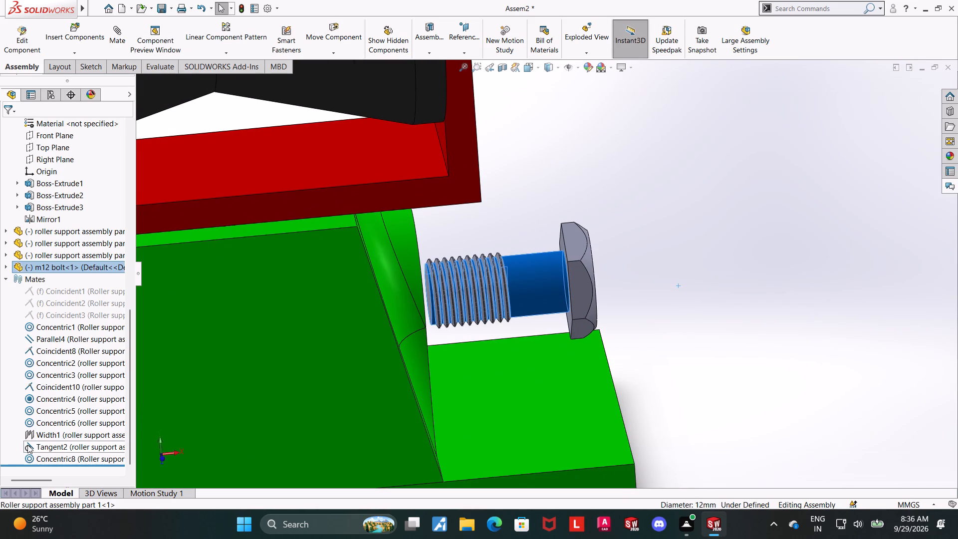
{"action": "scroll", "coordinate": [603, 375], "scroll_direction": "up", "scroll_amount": 5}
{"action": "scroll", "coordinate": [581, 330], "scroll_direction": "up", "scroll_amount": 1}
{"action": "scroll", "coordinate": [521, 235], "scroll_direction": "down", "scroll_amount": 3}
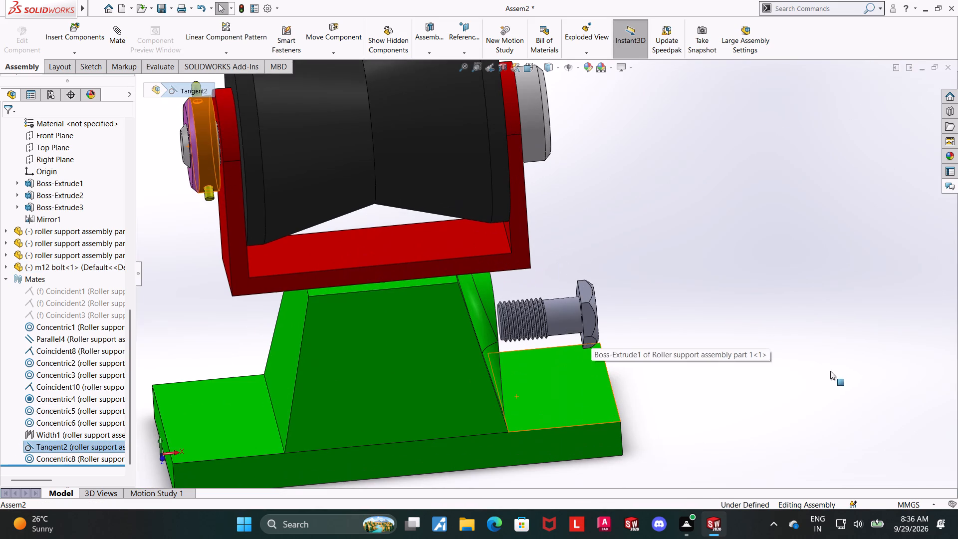
{"action": "left_click", "coordinate": [703, 356]}
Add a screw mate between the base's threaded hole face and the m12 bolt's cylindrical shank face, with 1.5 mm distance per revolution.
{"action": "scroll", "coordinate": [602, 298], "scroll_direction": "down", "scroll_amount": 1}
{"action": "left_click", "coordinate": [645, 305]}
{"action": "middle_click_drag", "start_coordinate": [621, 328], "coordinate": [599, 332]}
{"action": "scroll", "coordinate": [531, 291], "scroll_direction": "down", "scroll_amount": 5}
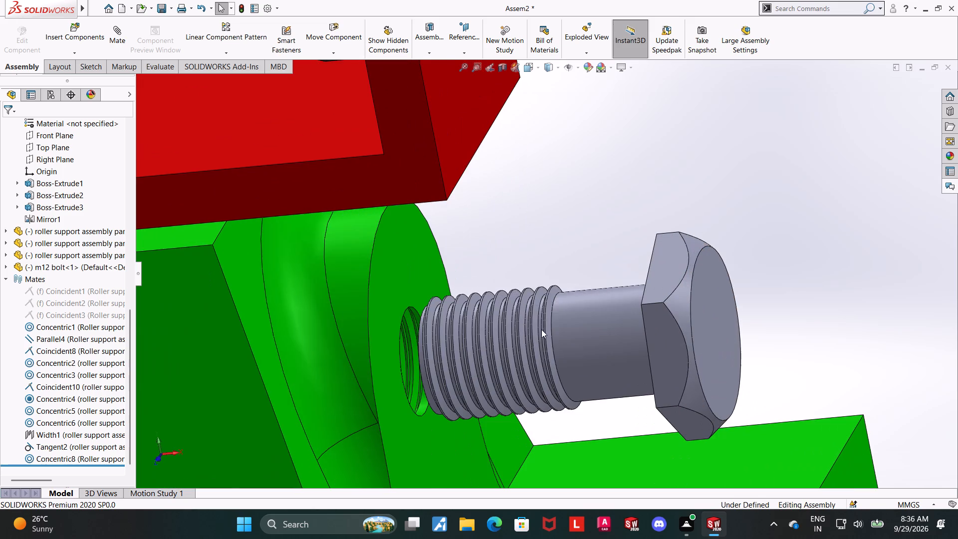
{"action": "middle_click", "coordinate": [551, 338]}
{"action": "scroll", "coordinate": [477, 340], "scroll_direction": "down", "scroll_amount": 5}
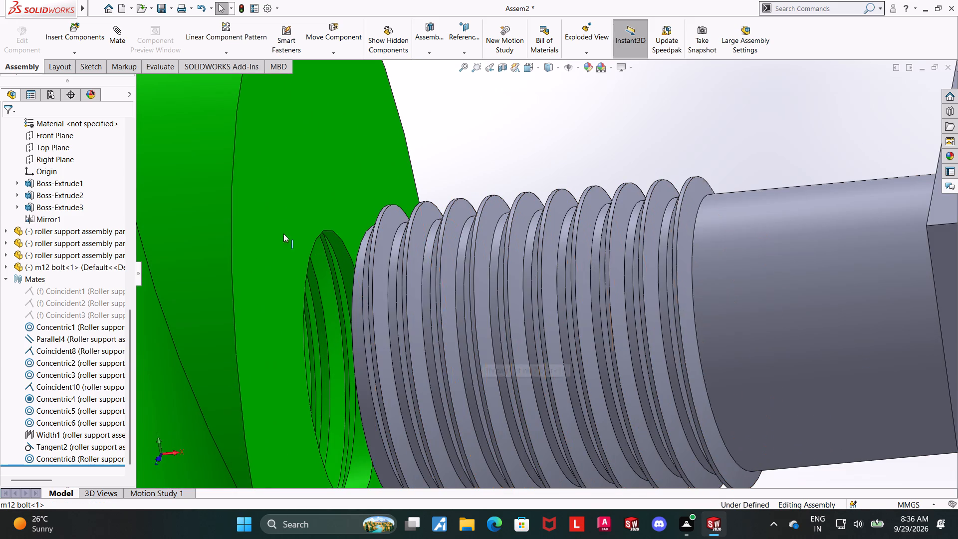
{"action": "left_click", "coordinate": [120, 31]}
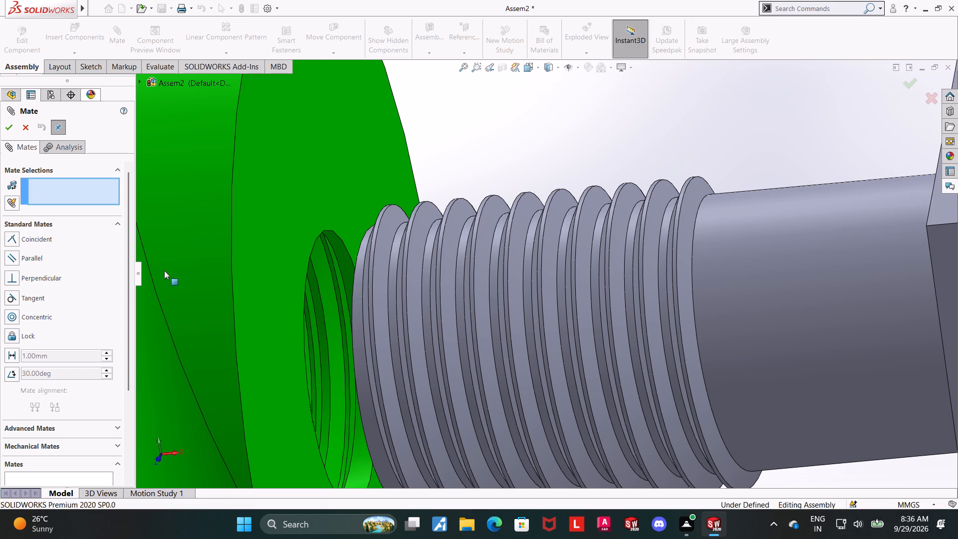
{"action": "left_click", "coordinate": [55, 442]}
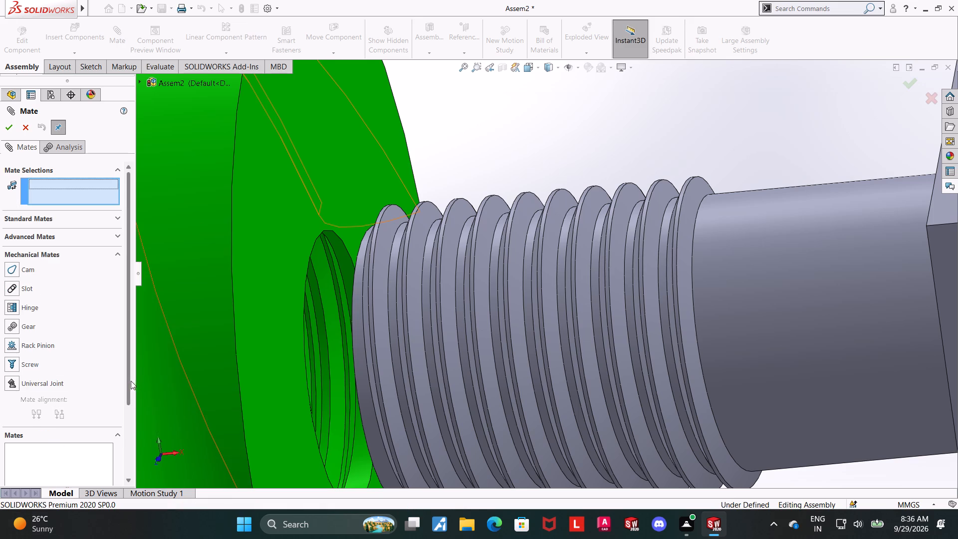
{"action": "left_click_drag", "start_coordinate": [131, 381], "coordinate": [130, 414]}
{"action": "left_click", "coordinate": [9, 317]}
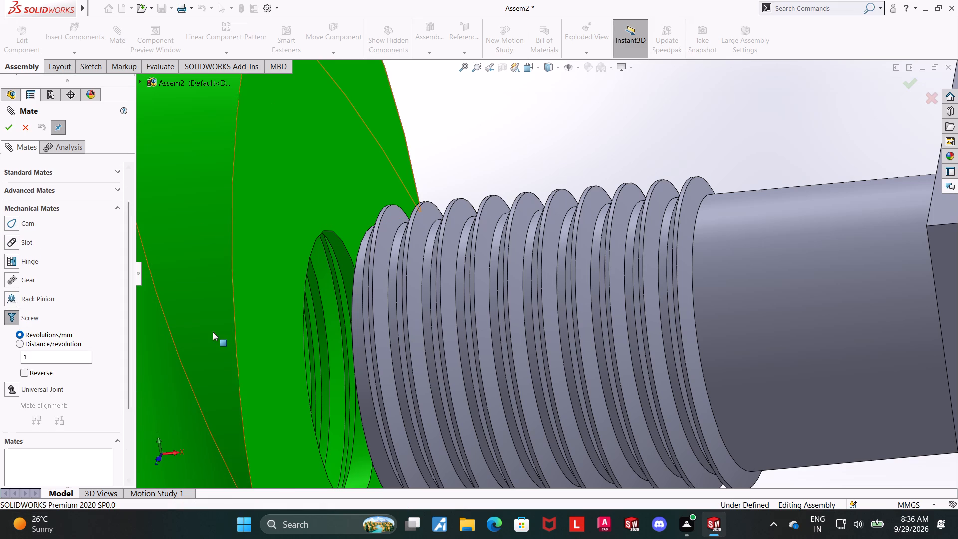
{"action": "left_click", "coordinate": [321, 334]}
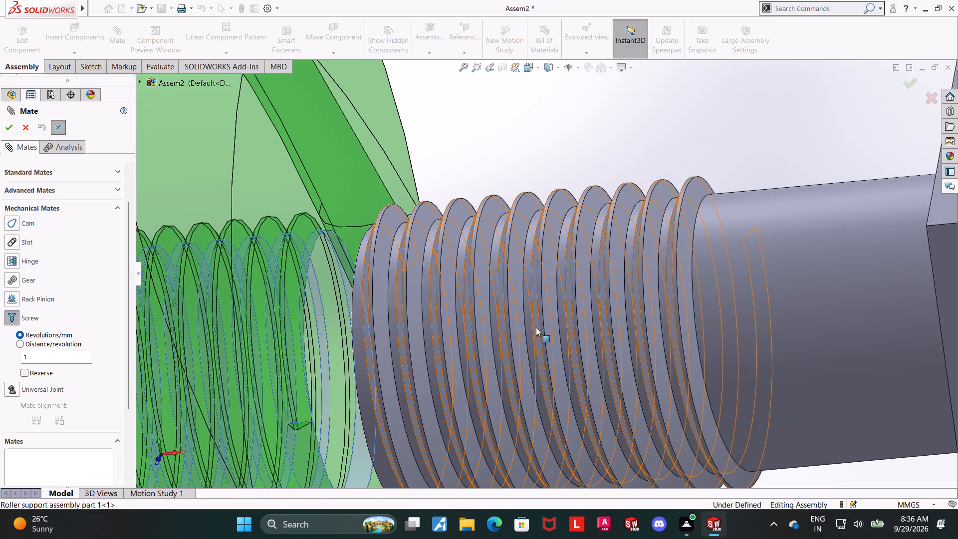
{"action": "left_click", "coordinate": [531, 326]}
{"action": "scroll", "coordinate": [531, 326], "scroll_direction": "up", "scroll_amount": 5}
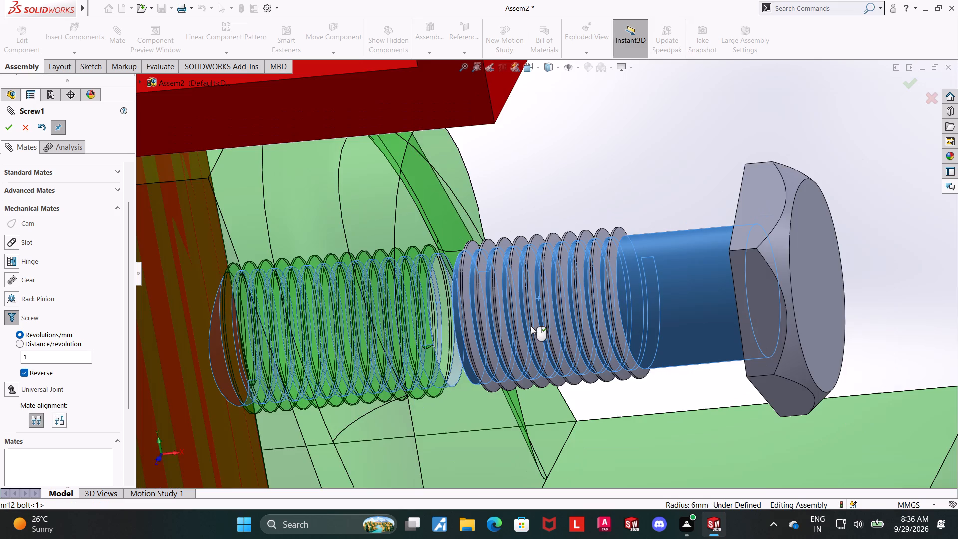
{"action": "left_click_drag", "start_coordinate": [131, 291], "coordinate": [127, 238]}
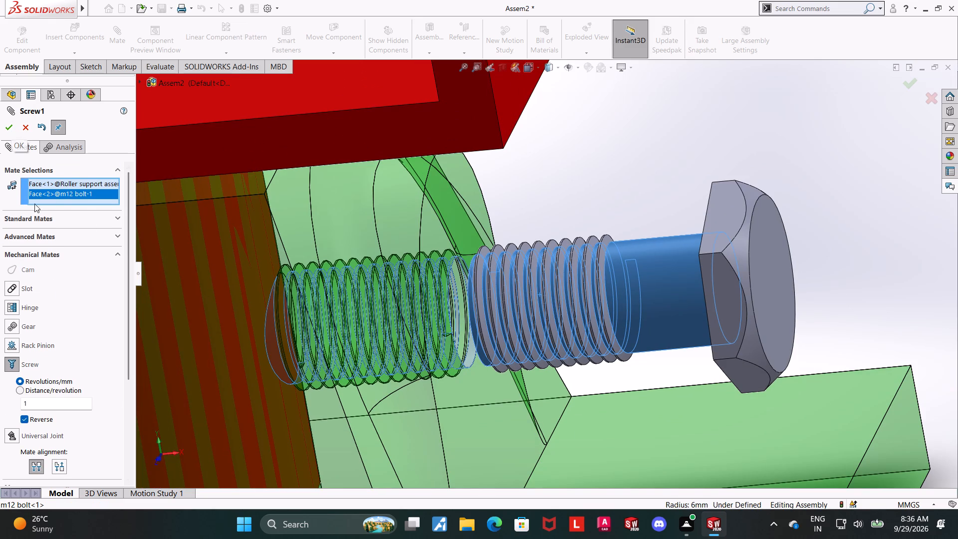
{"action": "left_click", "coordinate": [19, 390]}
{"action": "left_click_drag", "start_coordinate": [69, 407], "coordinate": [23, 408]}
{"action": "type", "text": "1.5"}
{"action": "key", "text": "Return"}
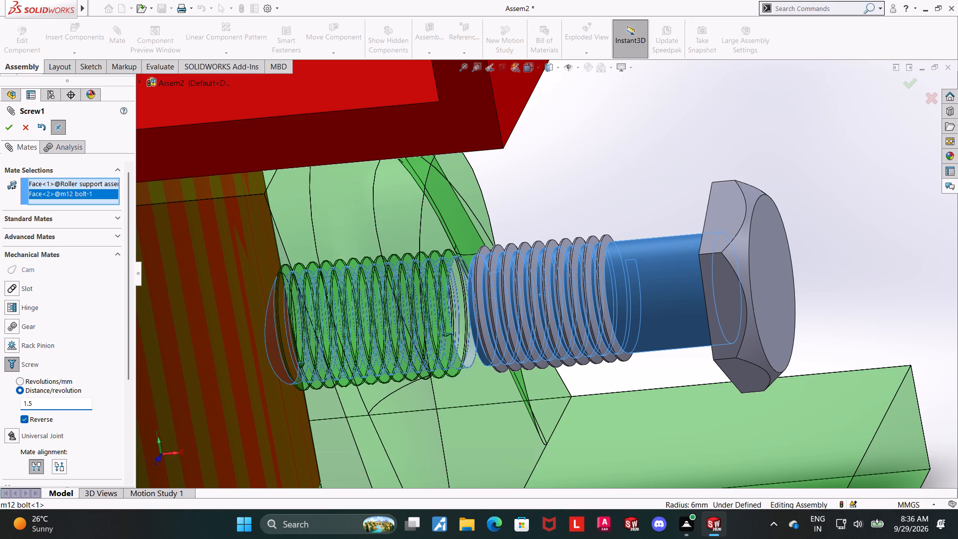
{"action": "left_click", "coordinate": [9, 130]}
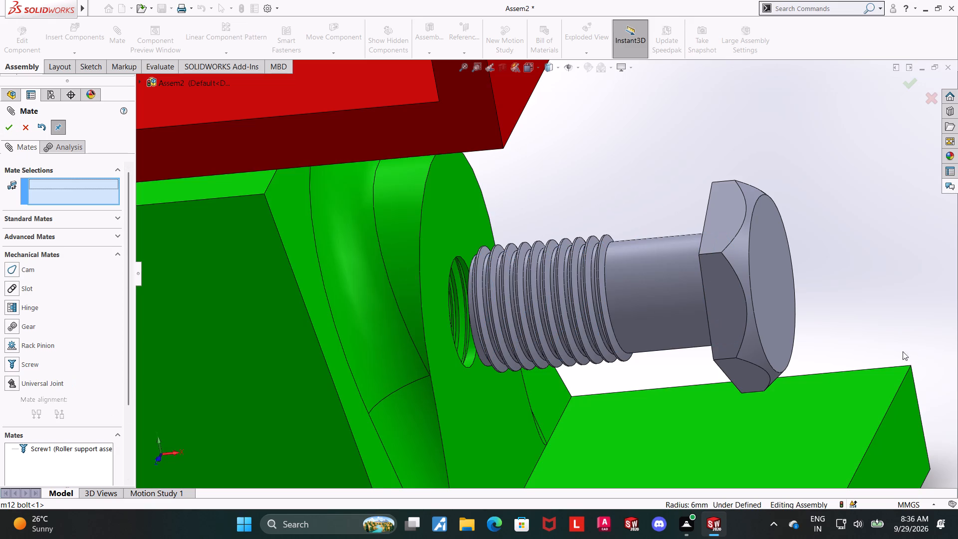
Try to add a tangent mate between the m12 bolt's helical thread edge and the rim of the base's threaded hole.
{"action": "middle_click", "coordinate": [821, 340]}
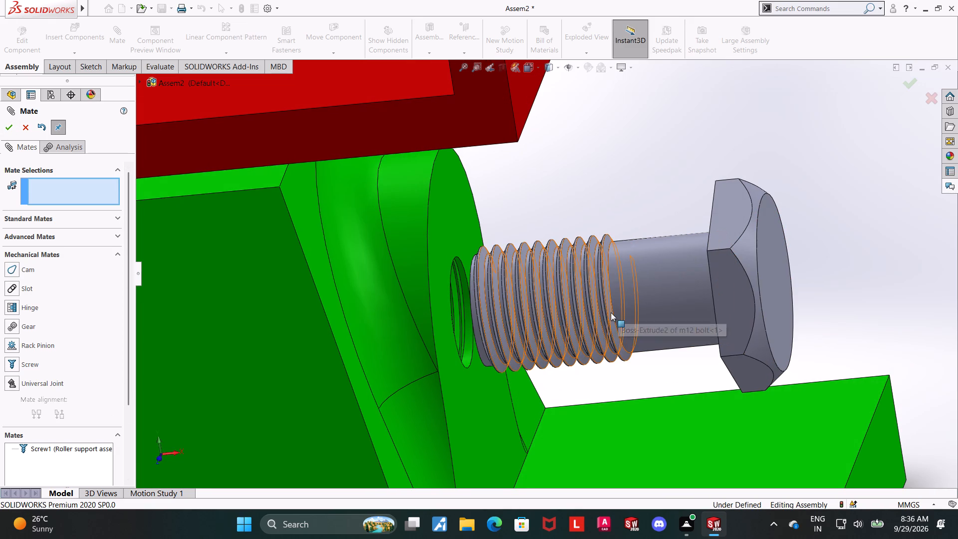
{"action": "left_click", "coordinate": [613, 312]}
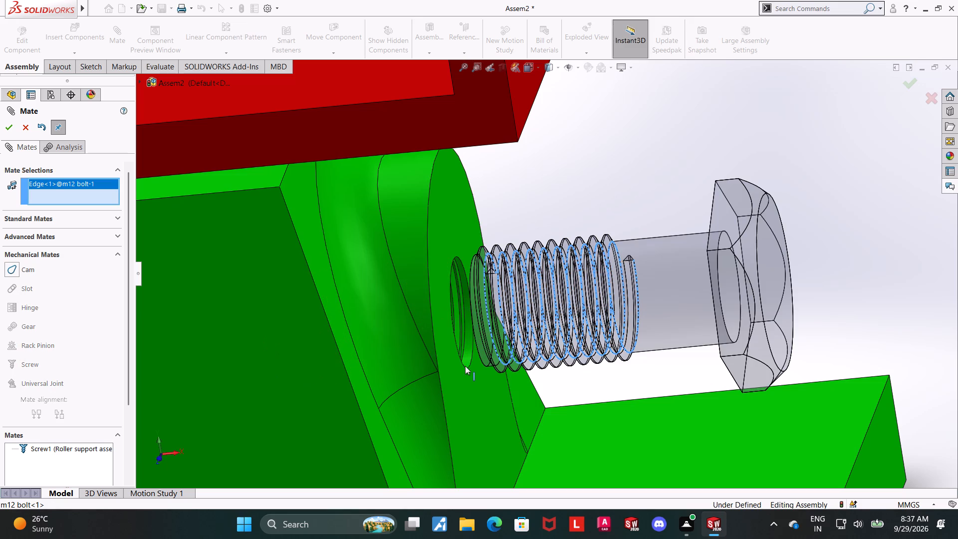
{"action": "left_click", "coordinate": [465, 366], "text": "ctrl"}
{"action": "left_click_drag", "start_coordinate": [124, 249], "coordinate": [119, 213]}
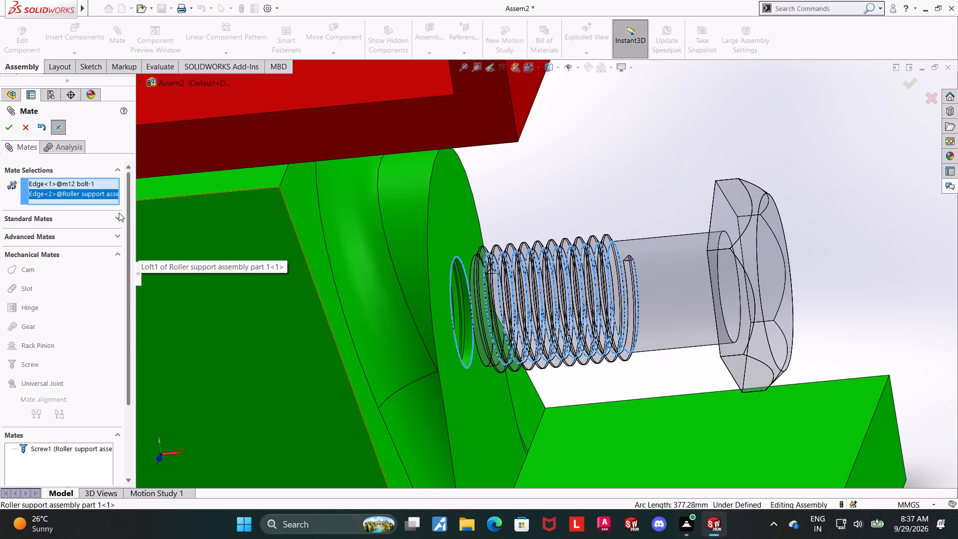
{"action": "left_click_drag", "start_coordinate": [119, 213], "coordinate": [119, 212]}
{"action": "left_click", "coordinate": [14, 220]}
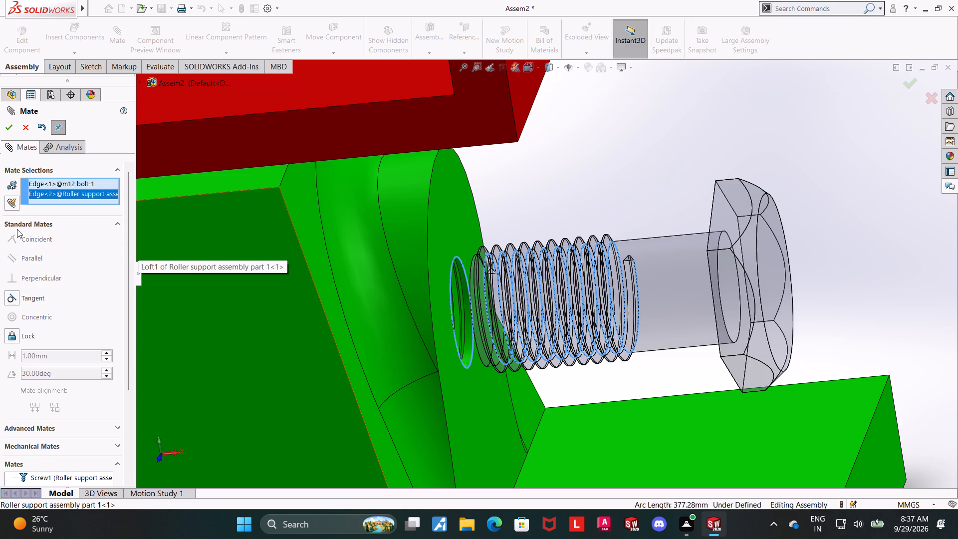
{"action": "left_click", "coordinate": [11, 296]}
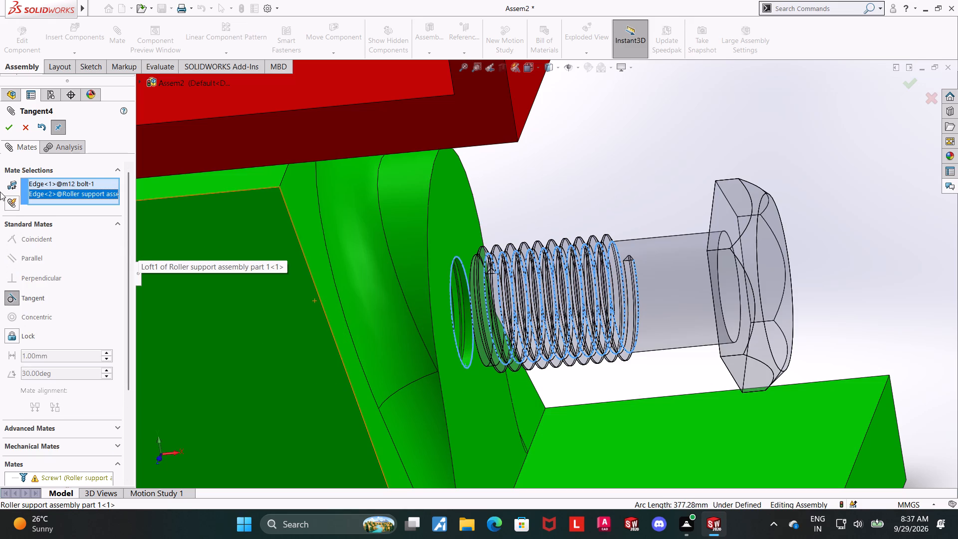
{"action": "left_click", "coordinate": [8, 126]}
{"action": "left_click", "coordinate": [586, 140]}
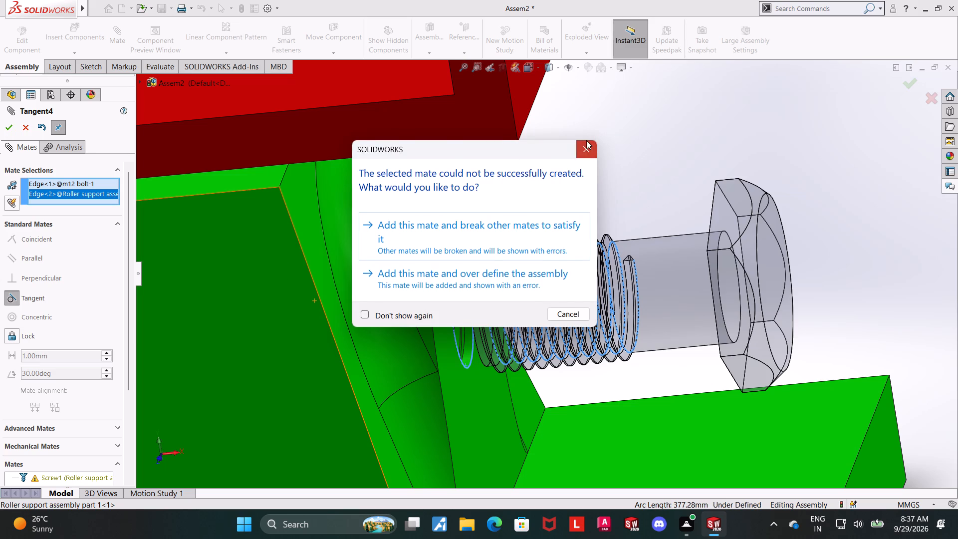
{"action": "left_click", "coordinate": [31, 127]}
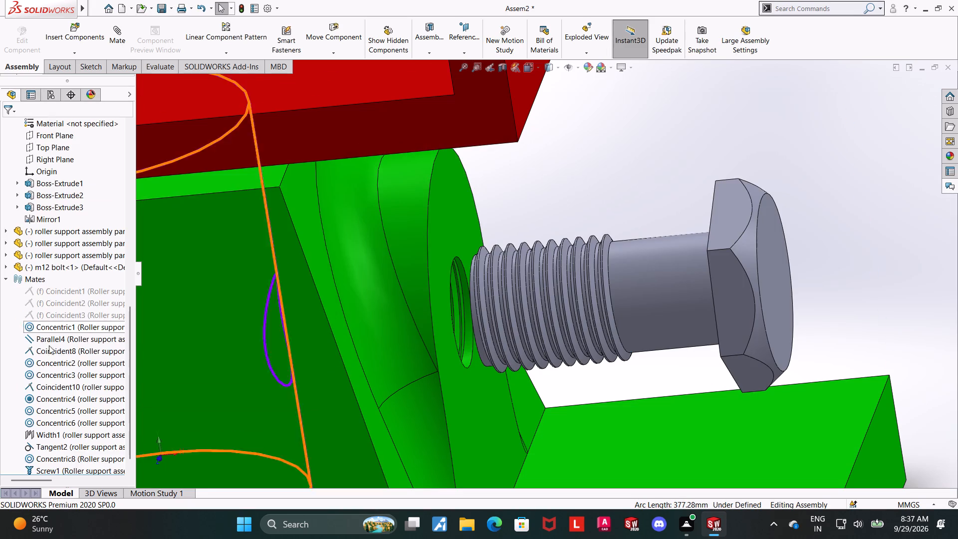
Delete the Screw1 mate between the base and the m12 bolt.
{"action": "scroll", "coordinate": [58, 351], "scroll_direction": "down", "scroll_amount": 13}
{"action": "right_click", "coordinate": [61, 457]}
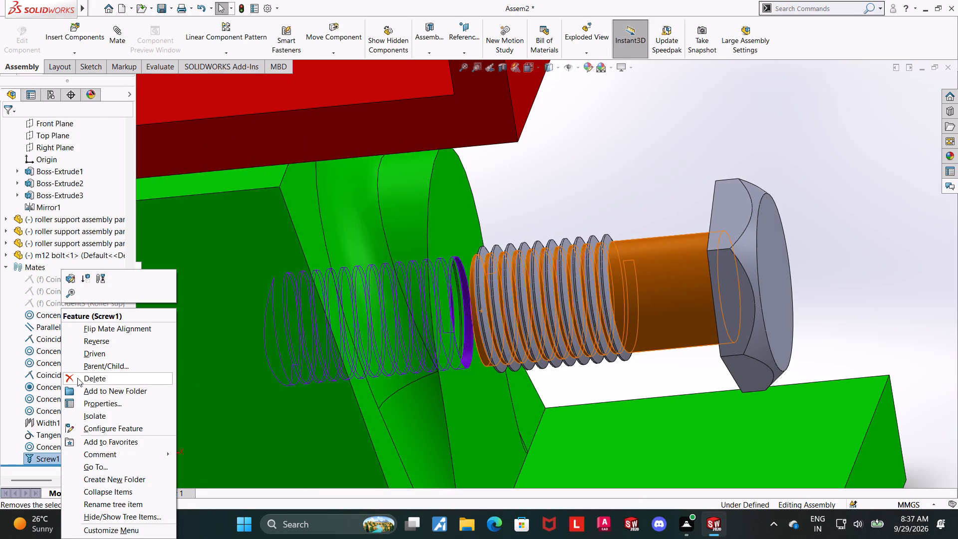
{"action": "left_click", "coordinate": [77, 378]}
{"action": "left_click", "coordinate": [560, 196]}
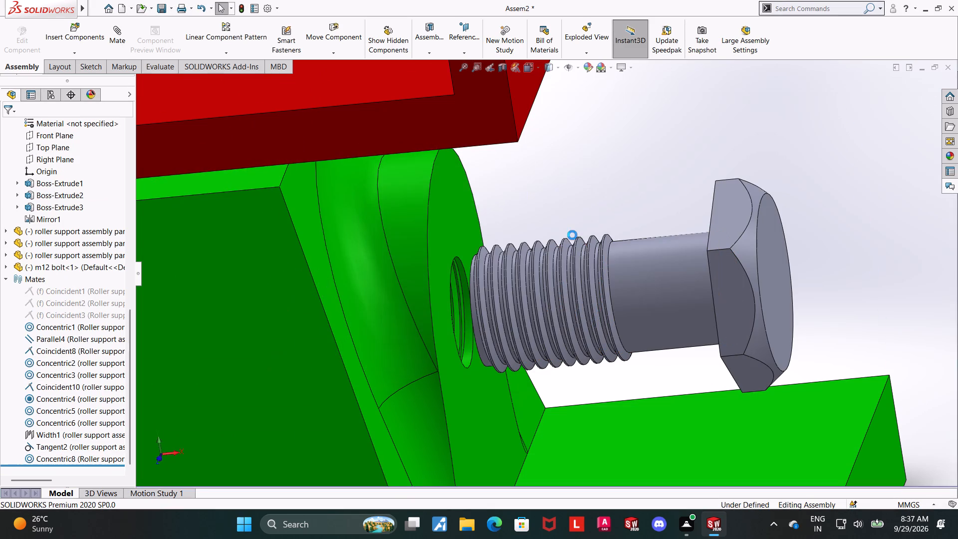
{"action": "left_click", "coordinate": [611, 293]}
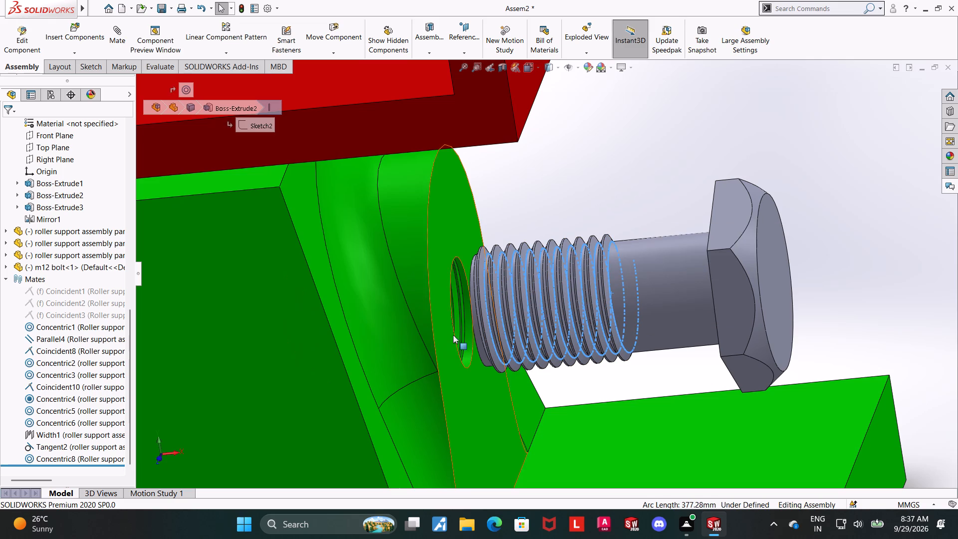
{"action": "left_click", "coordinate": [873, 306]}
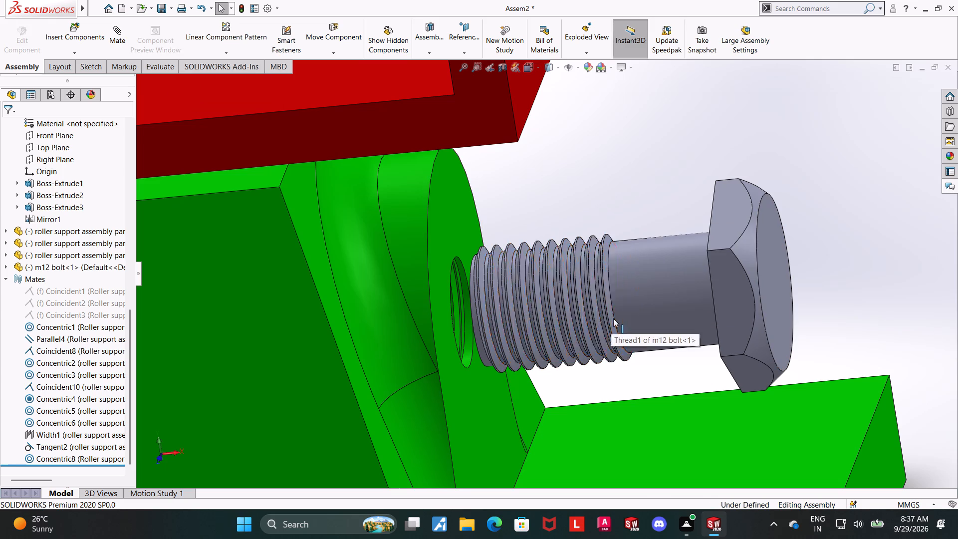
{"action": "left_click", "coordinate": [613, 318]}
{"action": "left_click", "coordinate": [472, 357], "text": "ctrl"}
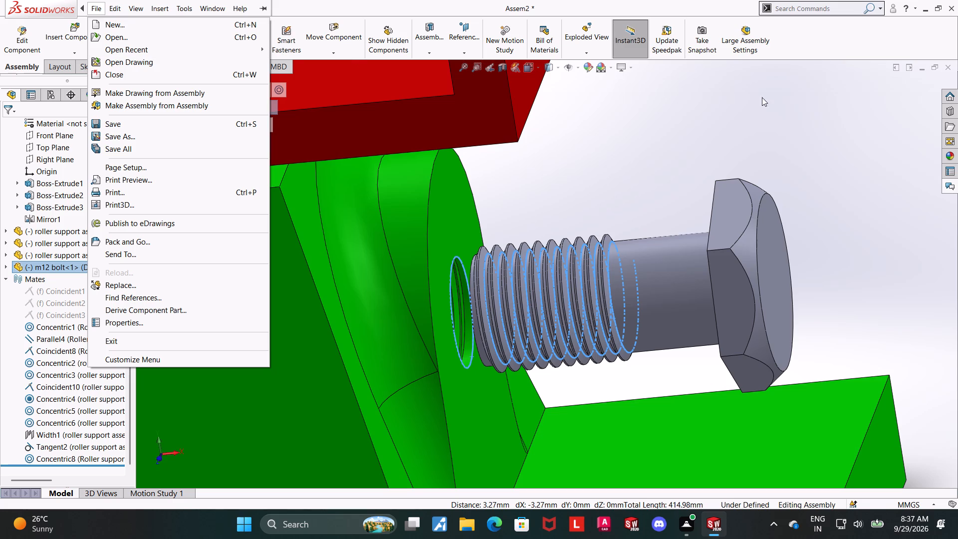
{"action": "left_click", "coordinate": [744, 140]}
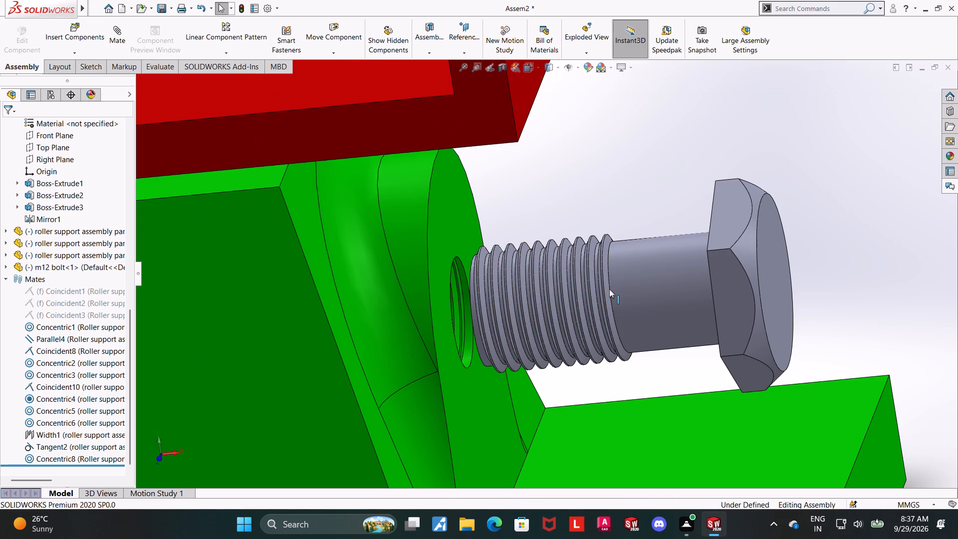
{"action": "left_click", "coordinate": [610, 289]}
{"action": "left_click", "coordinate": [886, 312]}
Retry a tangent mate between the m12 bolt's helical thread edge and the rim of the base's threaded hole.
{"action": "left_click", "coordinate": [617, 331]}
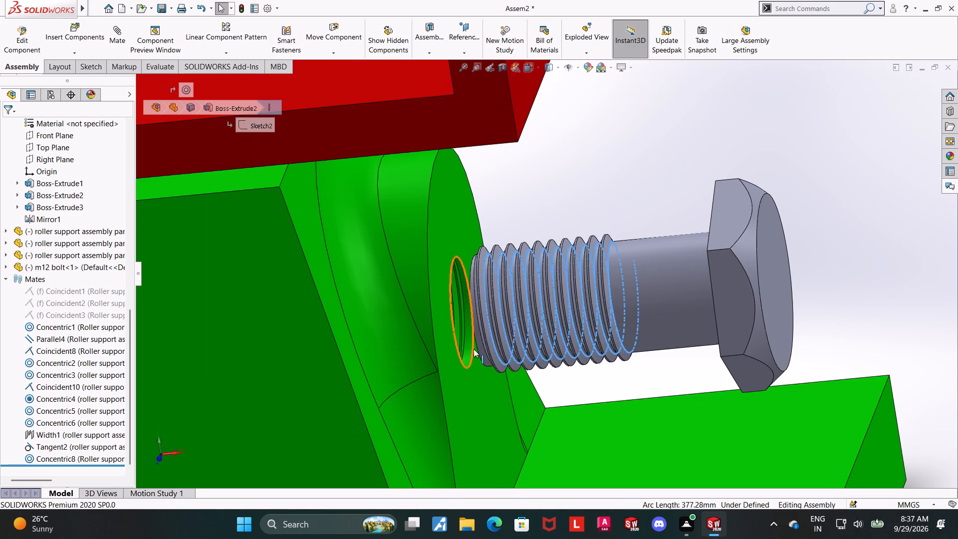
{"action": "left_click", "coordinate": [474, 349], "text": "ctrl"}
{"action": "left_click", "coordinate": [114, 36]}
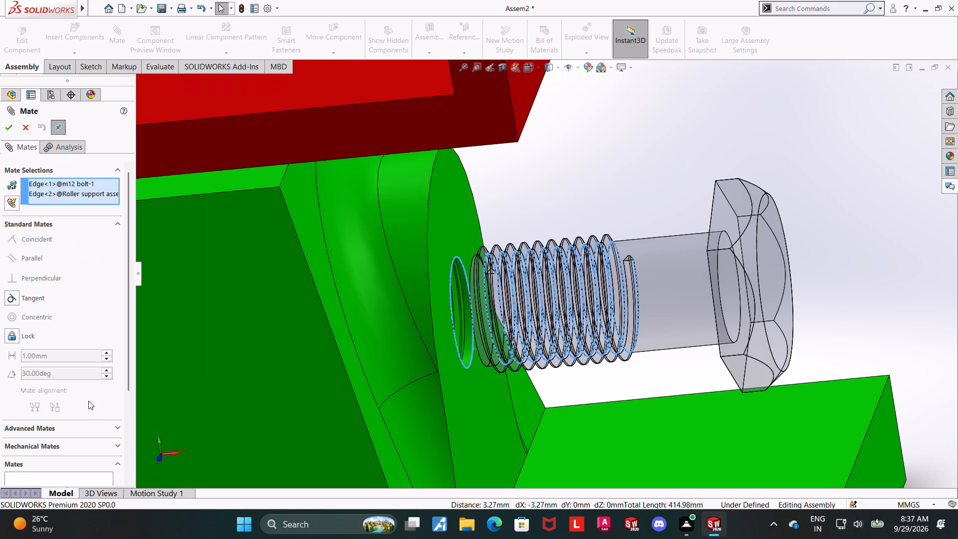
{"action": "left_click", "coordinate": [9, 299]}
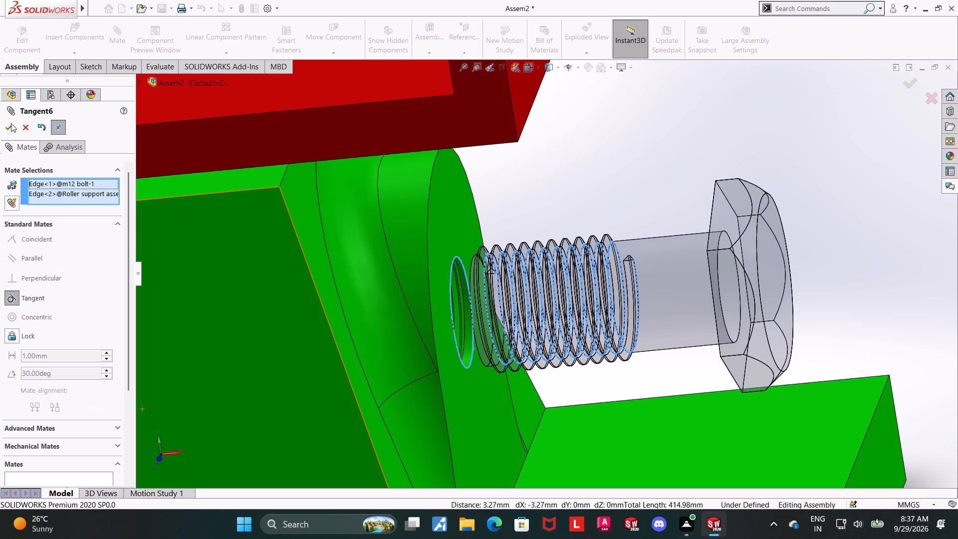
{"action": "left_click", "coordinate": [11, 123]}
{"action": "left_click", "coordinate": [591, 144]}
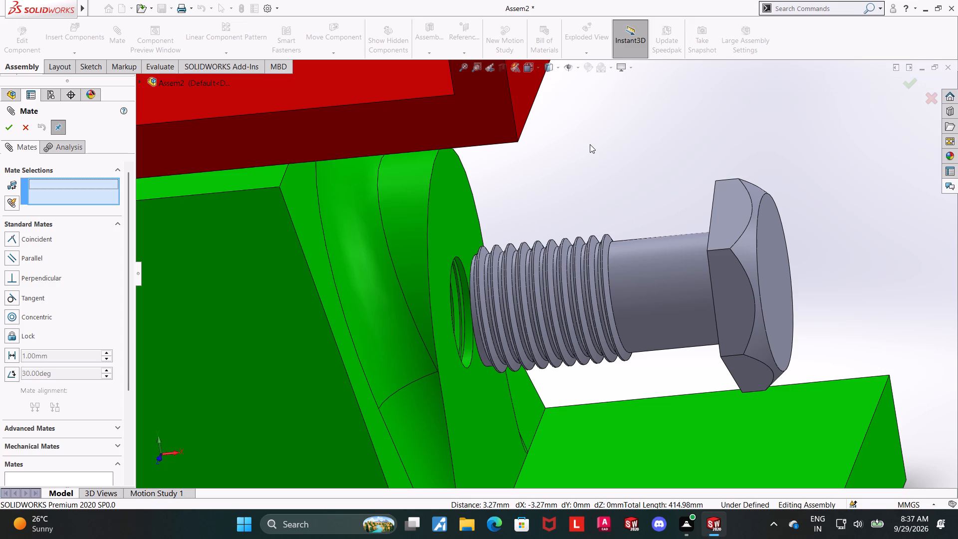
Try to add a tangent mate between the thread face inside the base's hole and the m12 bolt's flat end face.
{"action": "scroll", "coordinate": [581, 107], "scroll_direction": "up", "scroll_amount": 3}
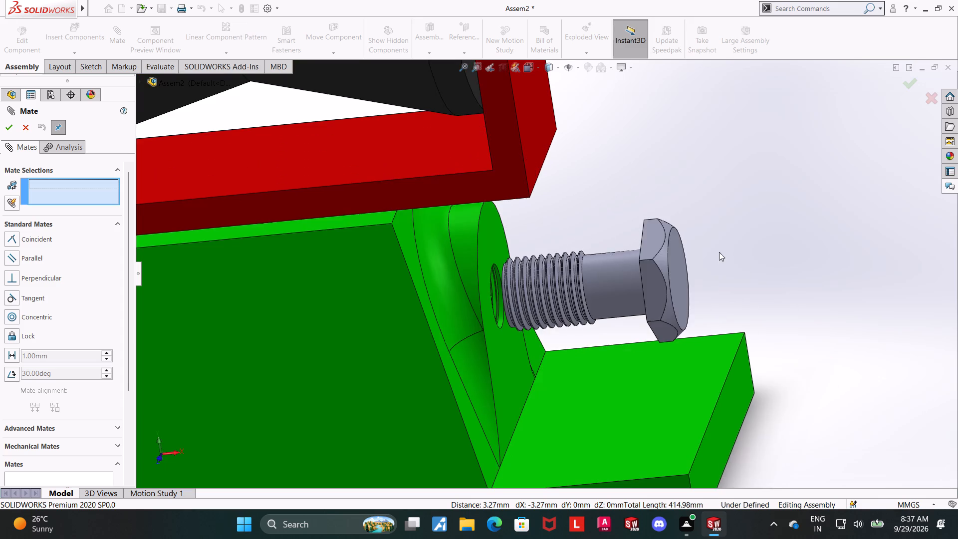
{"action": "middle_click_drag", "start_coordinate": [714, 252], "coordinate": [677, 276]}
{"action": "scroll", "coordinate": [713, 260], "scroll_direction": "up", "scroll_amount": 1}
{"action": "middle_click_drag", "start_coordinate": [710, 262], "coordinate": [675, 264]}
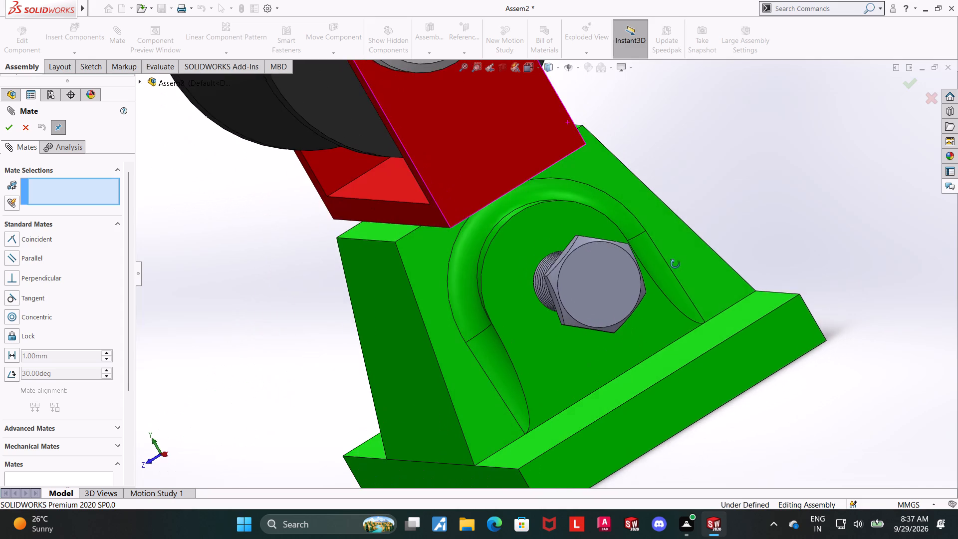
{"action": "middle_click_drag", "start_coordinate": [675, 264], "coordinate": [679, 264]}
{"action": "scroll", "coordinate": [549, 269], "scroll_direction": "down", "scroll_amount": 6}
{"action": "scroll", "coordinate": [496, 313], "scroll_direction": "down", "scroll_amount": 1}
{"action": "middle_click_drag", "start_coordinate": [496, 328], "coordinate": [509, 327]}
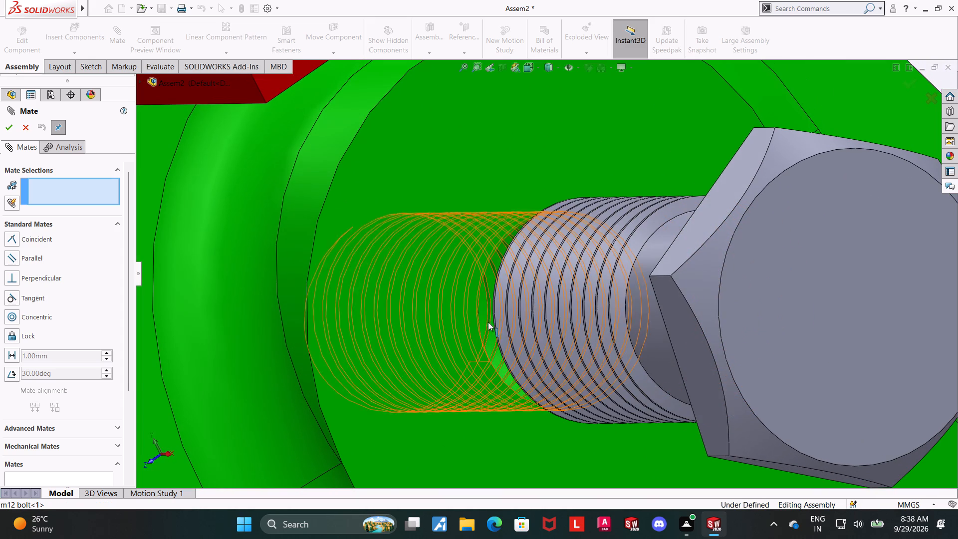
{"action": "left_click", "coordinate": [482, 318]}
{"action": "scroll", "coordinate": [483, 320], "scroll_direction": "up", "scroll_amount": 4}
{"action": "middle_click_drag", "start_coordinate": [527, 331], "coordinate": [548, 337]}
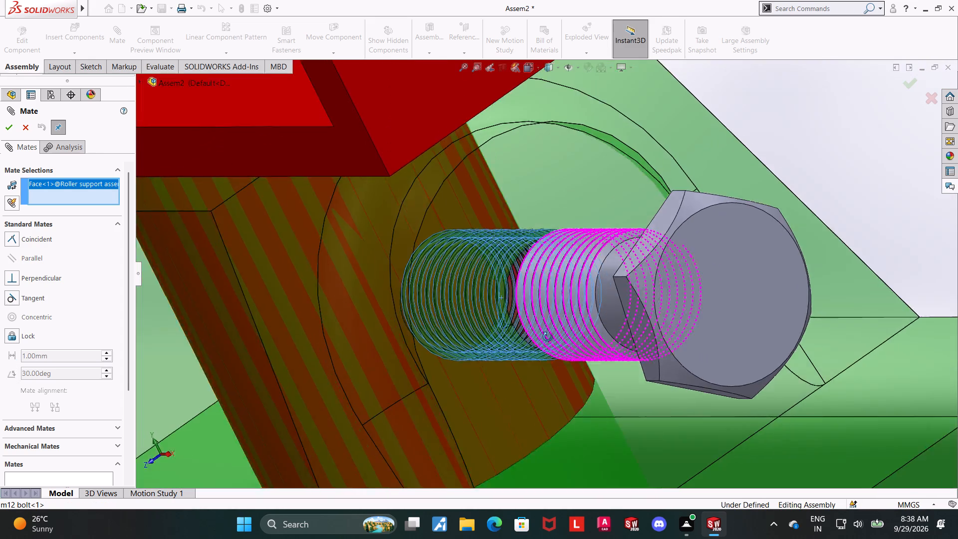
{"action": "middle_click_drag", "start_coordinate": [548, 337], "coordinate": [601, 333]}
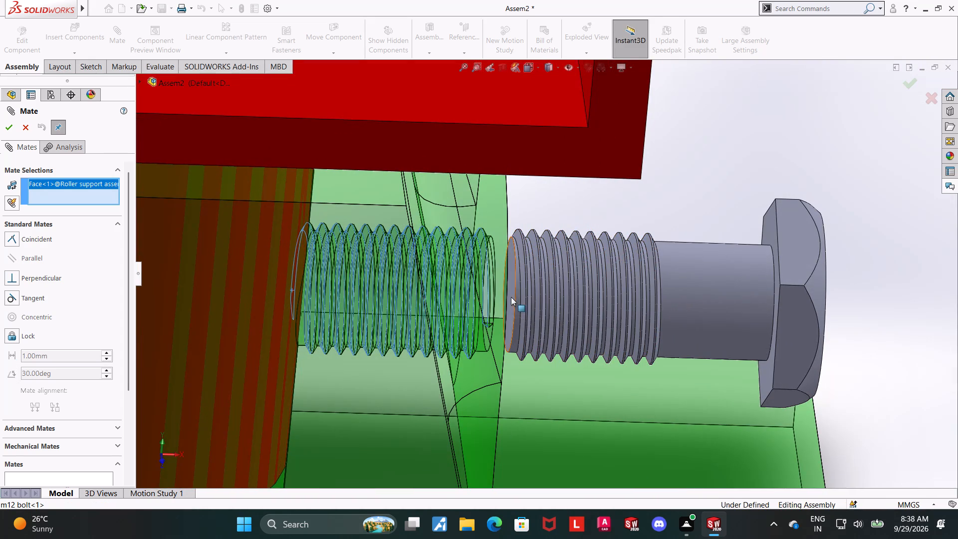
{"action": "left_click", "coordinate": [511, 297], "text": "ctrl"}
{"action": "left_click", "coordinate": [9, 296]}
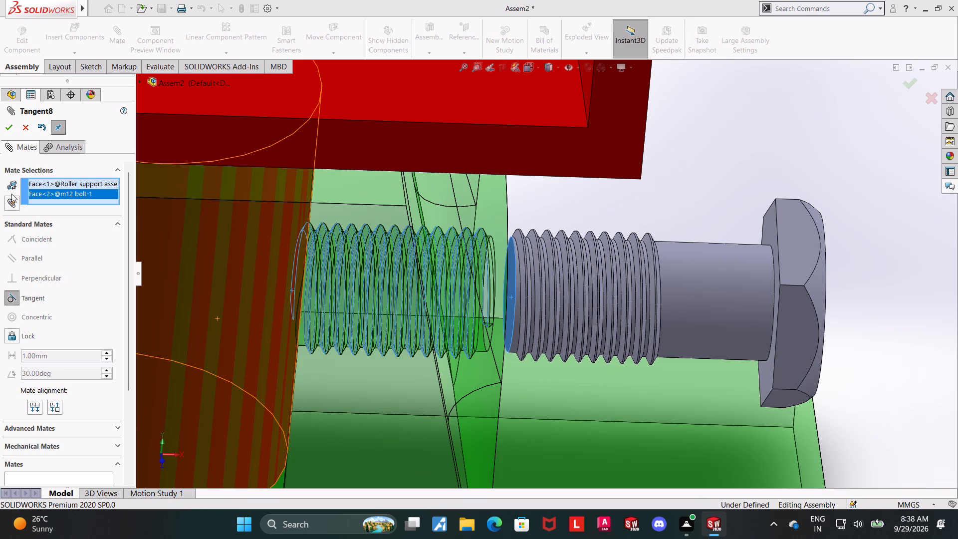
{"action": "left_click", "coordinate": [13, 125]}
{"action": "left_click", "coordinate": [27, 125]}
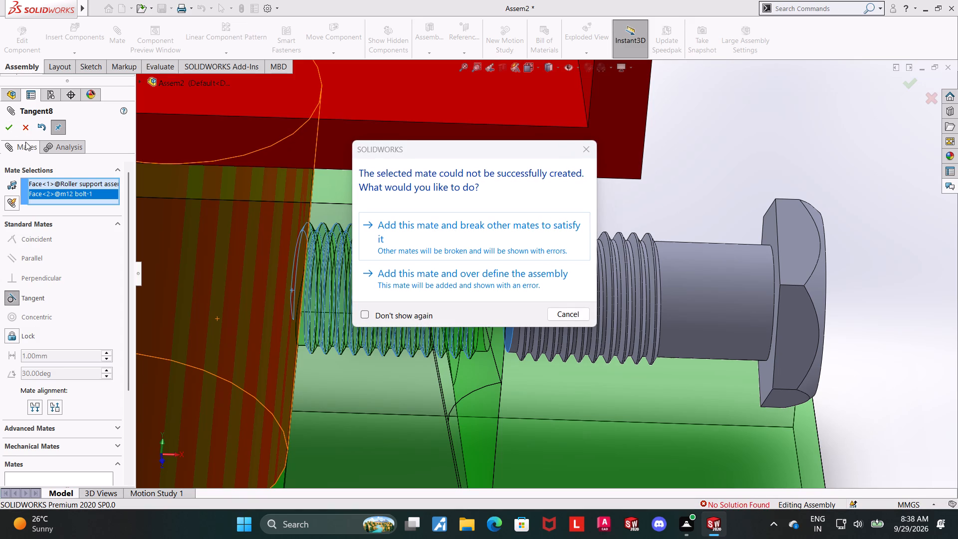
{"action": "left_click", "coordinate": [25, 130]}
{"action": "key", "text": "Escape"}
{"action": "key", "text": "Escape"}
Delete the Concentric8 mate between the base and the m12 bolt.
{"action": "scroll", "coordinate": [66, 444], "scroll_direction": "down", "scroll_amount": 9}
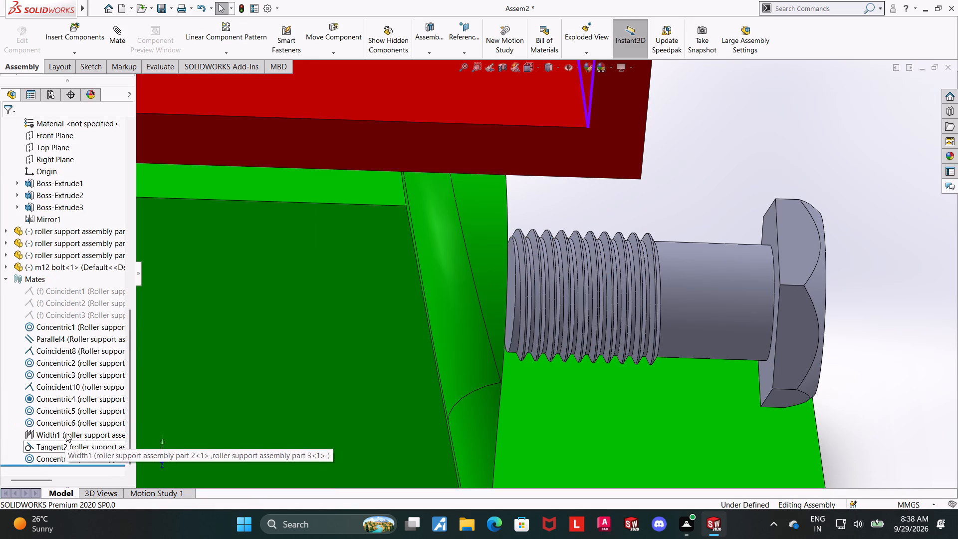
{"action": "scroll", "coordinate": [66, 433], "scroll_direction": "down", "scroll_amount": 5}
{"action": "left_click", "coordinate": [58, 457]}
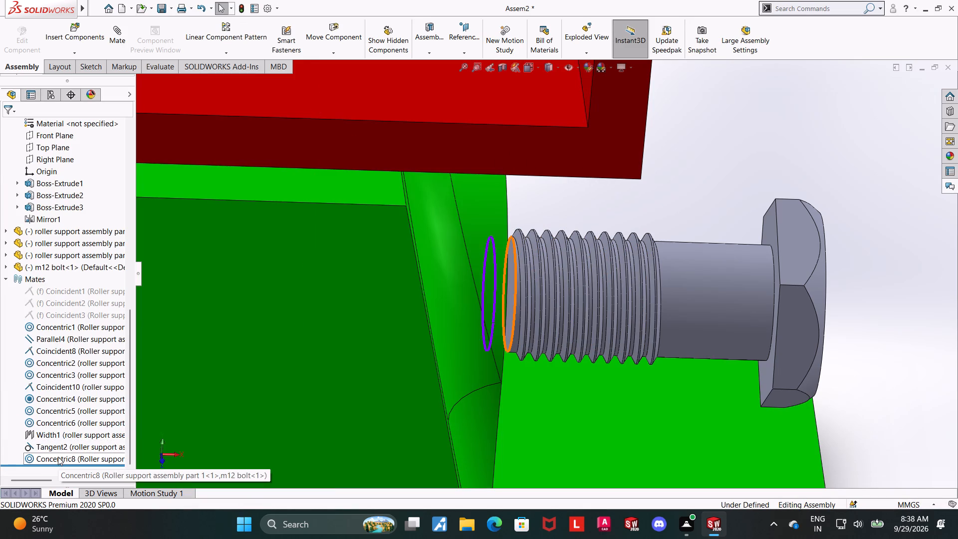
{"action": "right_click", "coordinate": [58, 457]}
{"action": "left_click", "coordinate": [87, 382]}
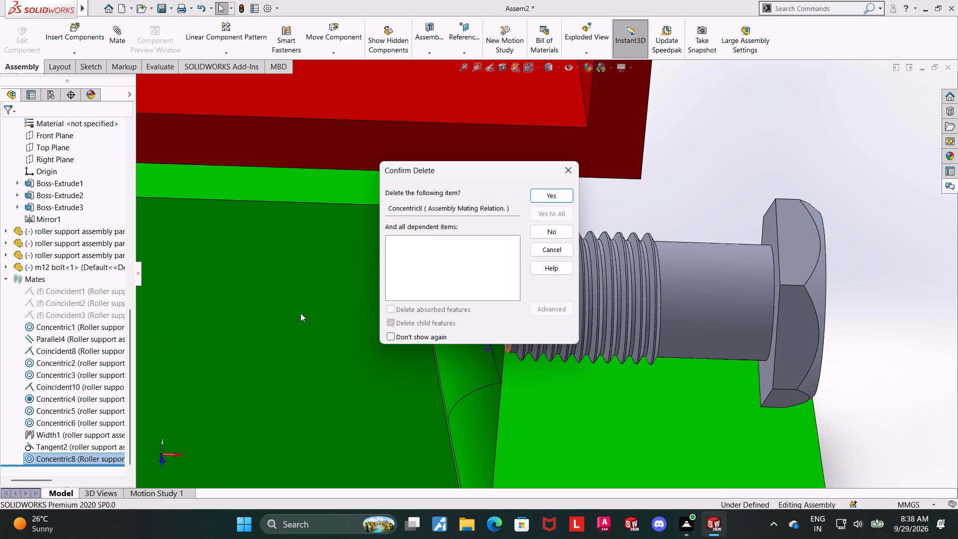
{"action": "left_click", "coordinate": [557, 194]}
Add a tangent mate between the red bracket's 36 mm cylindrical face inside the base's hole and the m12 bolt's flat end face.
{"action": "scroll", "coordinate": [640, 273], "scroll_direction": "up", "scroll_amount": 6}
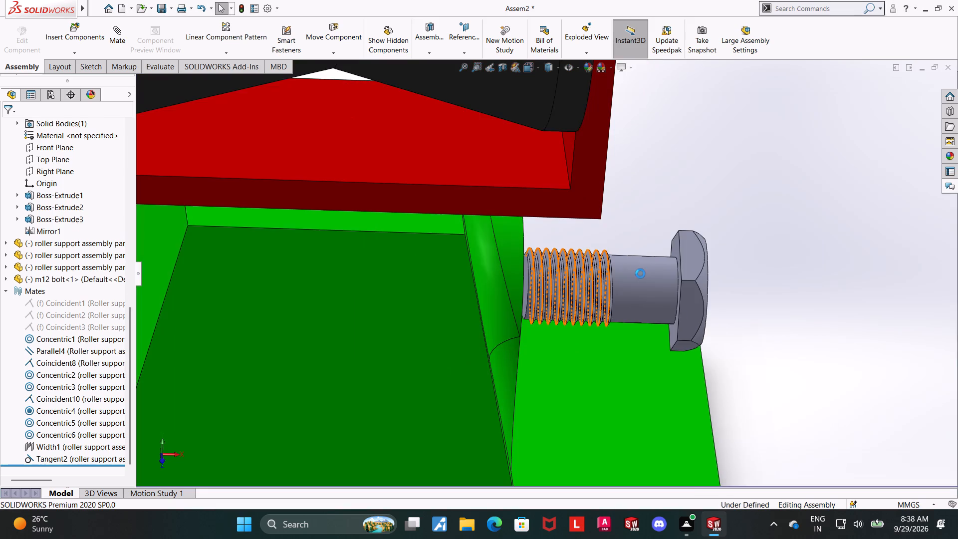
{"action": "middle_click_drag", "start_coordinate": [691, 304], "coordinate": [677, 309]}
{"action": "scroll", "coordinate": [614, 296], "scroll_direction": "down", "scroll_amount": 5}
{"action": "middle_click_drag", "start_coordinate": [450, 275], "coordinate": [423, 270]}
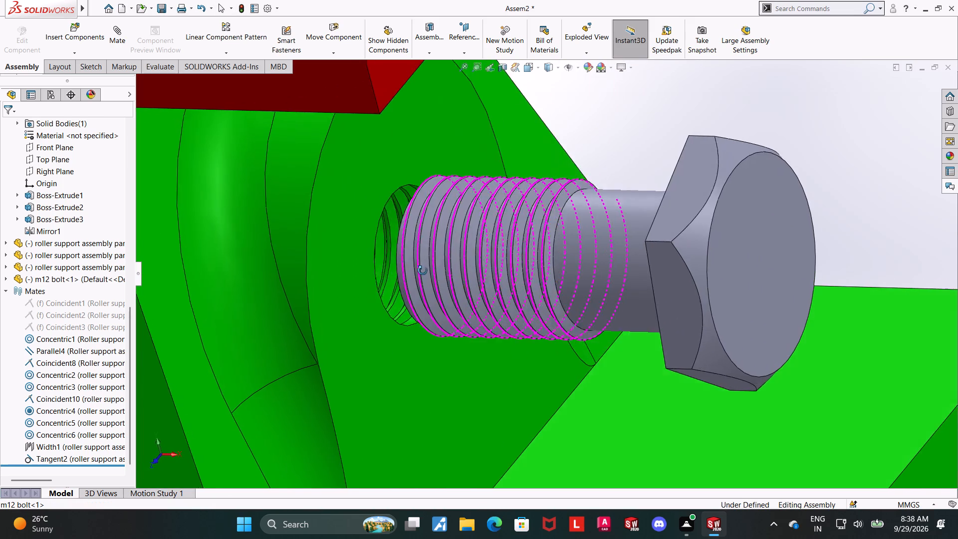
{"action": "middle_click_drag", "start_coordinate": [423, 270], "coordinate": [386, 281]}
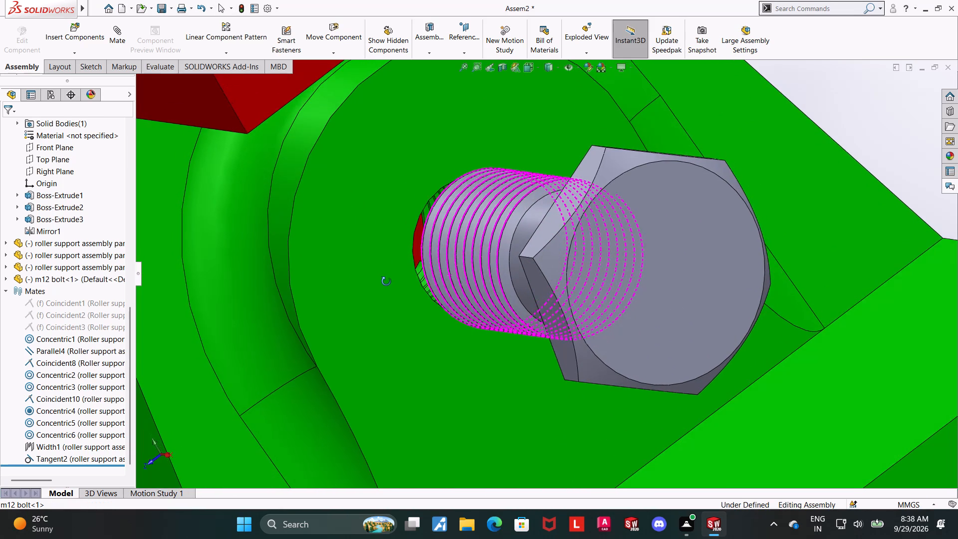
{"action": "middle_click_drag", "start_coordinate": [386, 281], "coordinate": [386, 280]}
{"action": "left_click", "coordinate": [416, 244]}
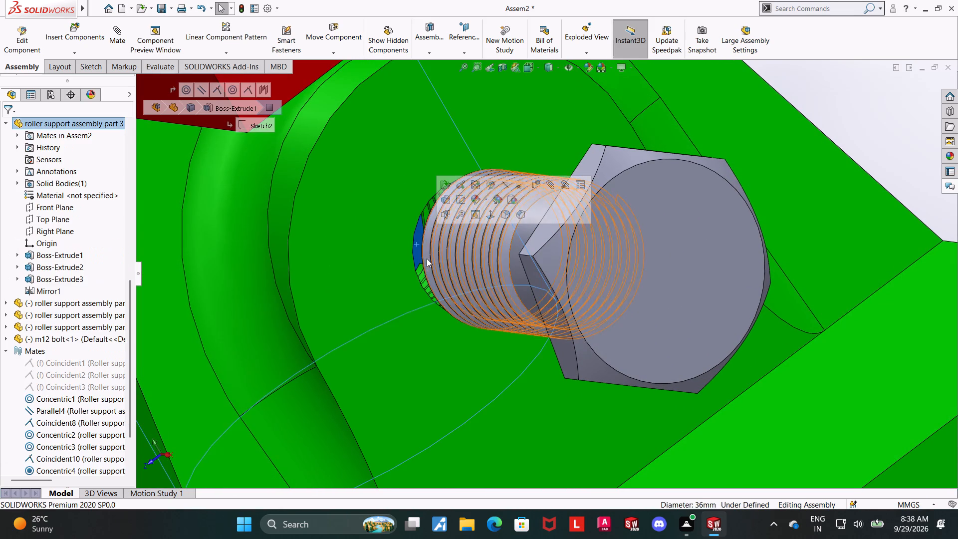
{"action": "middle_click_drag", "start_coordinate": [429, 260], "coordinate": [504, 304]}
{"action": "scroll", "coordinate": [432, 255], "scroll_direction": "up", "scroll_amount": 3}
{"action": "scroll", "coordinate": [458, 256], "scroll_direction": "down", "scroll_amount": 5}
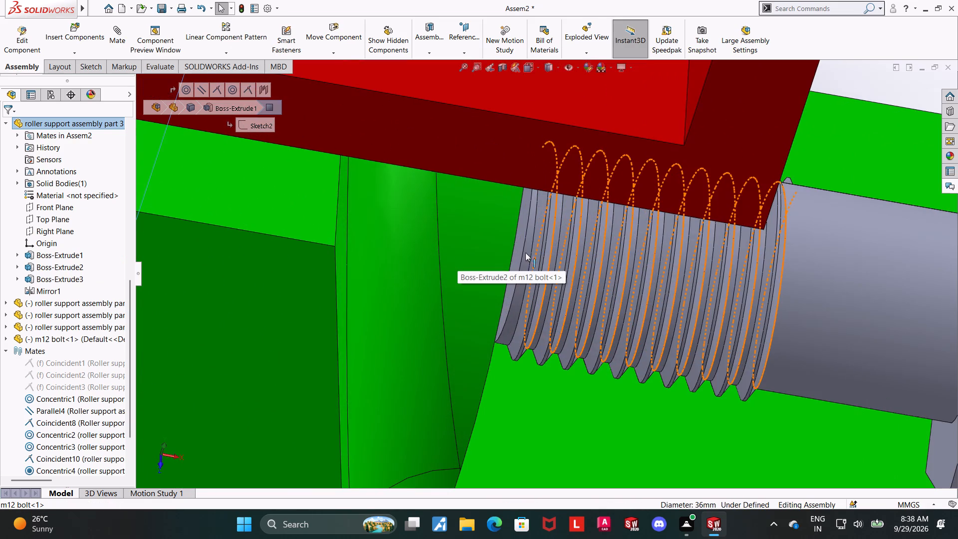
{"action": "middle_click", "coordinate": [528, 257]}
{"action": "left_click", "coordinate": [513, 245], "text": "ctrl"}
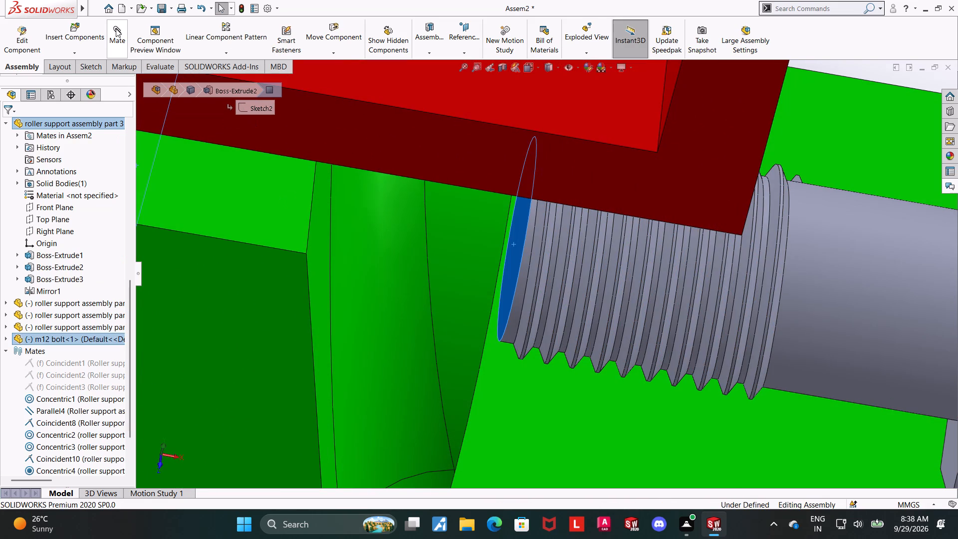
{"action": "left_click", "coordinate": [118, 28]}
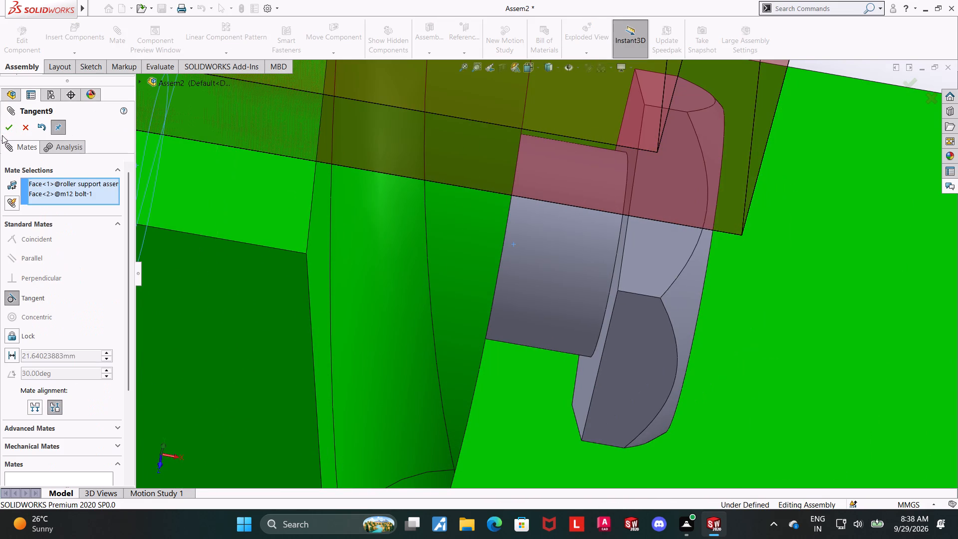
{"action": "left_click", "coordinate": [4, 132]}
Pull the m12 bolt clear of the base and add a concentric mate between its cylindrical shank face and the threaded hole's rim.
{"action": "scroll", "coordinate": [265, 177], "scroll_direction": "up", "scroll_amount": 6}
{"action": "middle_click_drag", "start_coordinate": [800, 285], "coordinate": [772, 286]}
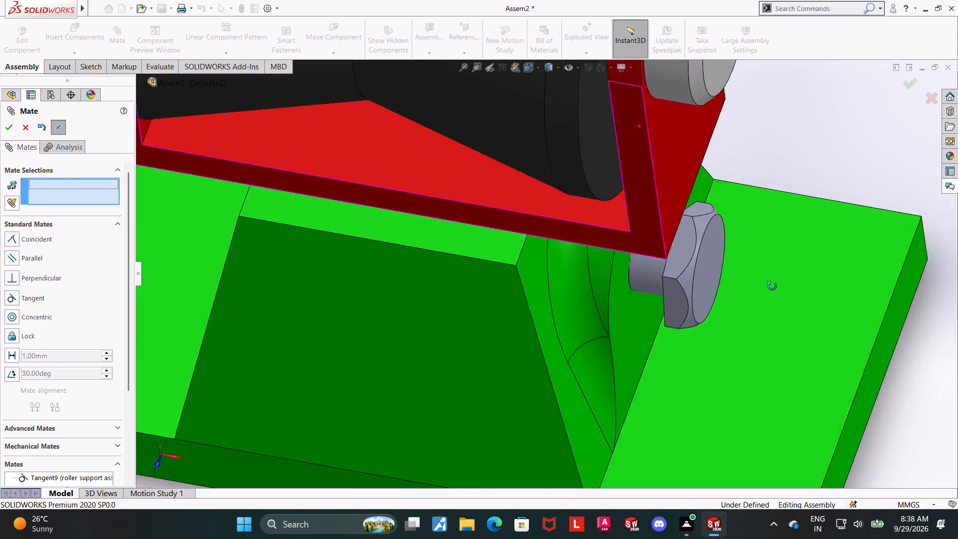
{"action": "middle_click_drag", "start_coordinate": [772, 286], "coordinate": [770, 279]}
{"action": "scroll", "coordinate": [730, 281], "scroll_direction": "down", "scroll_amount": 1}
{"action": "left_click_drag", "start_coordinate": [673, 280], "coordinate": [813, 286]}
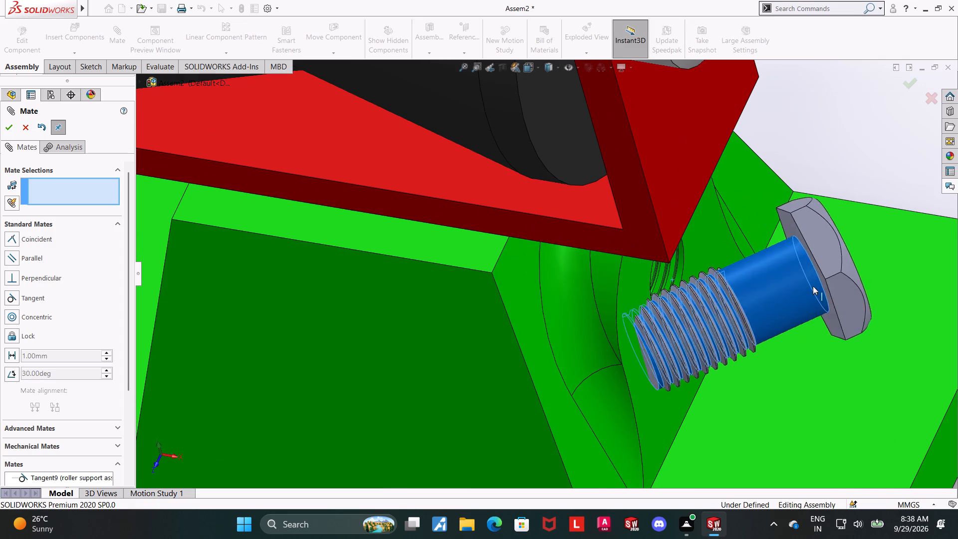
{"action": "left_click_drag", "start_coordinate": [813, 286], "coordinate": [914, 289]}
{"action": "scroll", "coordinate": [844, 239], "scroll_direction": "up", "scroll_amount": 3}
{"action": "left_click", "coordinate": [841, 127]}
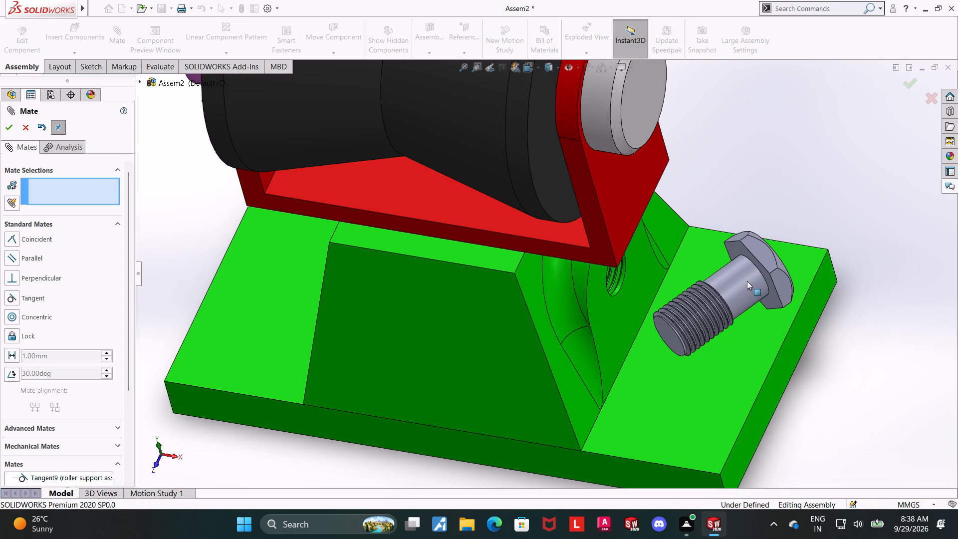
{"action": "left_click", "coordinate": [746, 283]}
{"action": "middle_click_drag", "start_coordinate": [796, 254], "coordinate": [761, 281]}
{"action": "scroll", "coordinate": [606, 272], "scroll_direction": "down", "scroll_amount": 4}
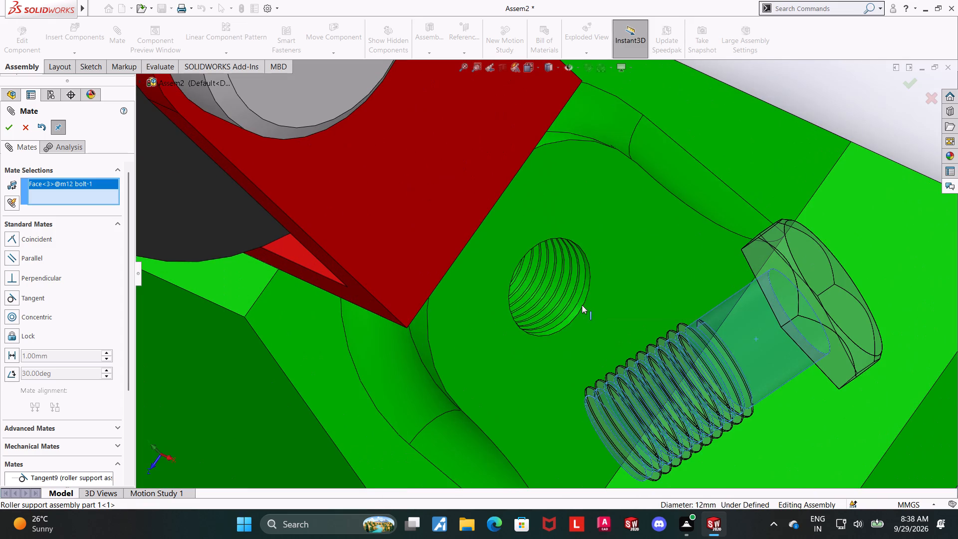
{"action": "left_click", "coordinate": [582, 305], "text": "ctrl"}
{"action": "left_click", "coordinate": [11, 315]}
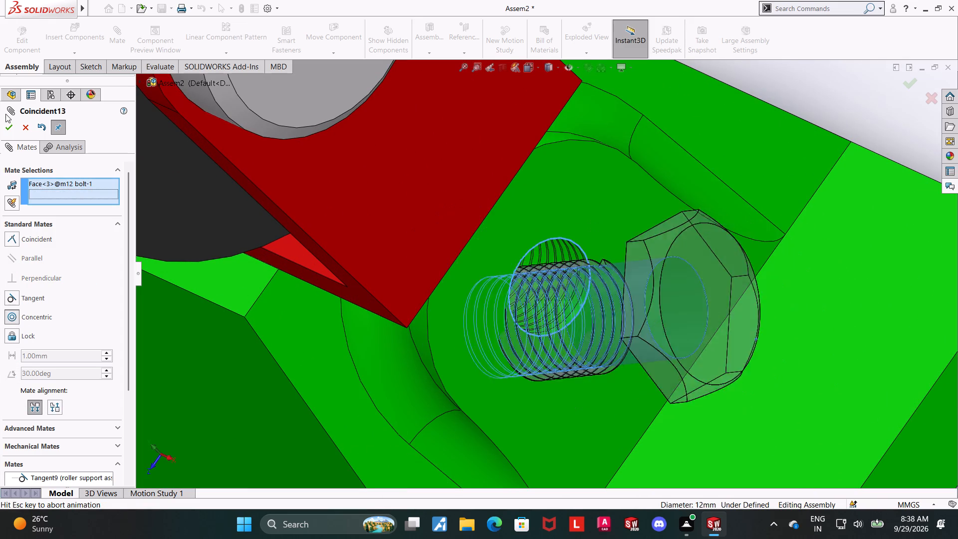
{"action": "left_click", "coordinate": [7, 129]}
{"action": "scroll", "coordinate": [254, 238], "scroll_direction": "up", "scroll_amount": 3}
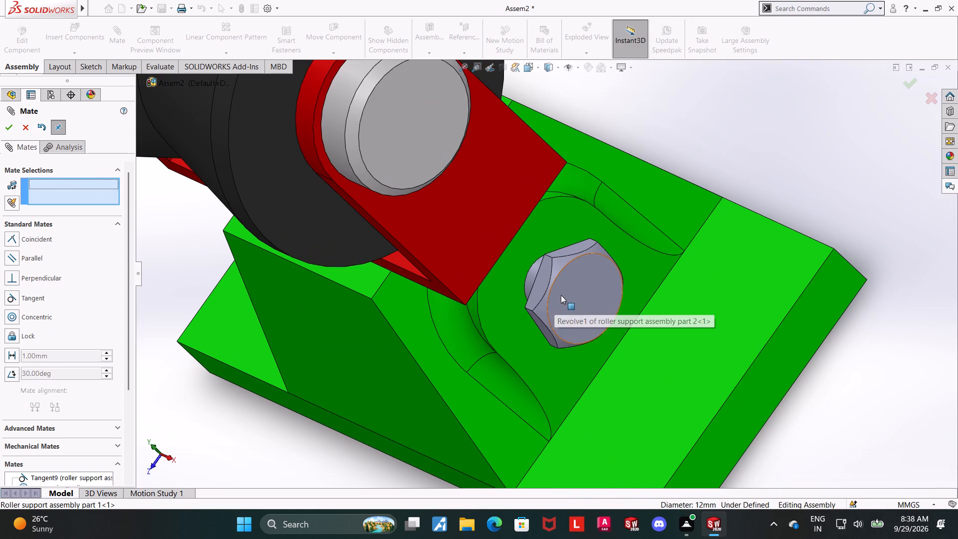
Test how the mated m12 bolt moves in the base's hole and close the Mate command.
{"action": "left_click_drag", "start_coordinate": [545, 280], "coordinate": [667, 307]}
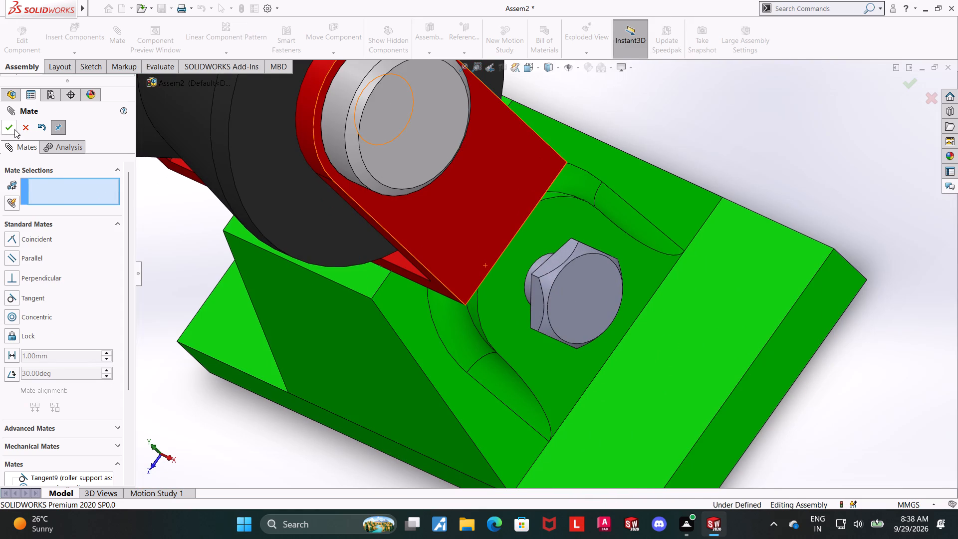
{"action": "left_click", "coordinate": [23, 128]}
{"action": "left_click_drag", "start_coordinate": [541, 306], "coordinate": [578, 234]}
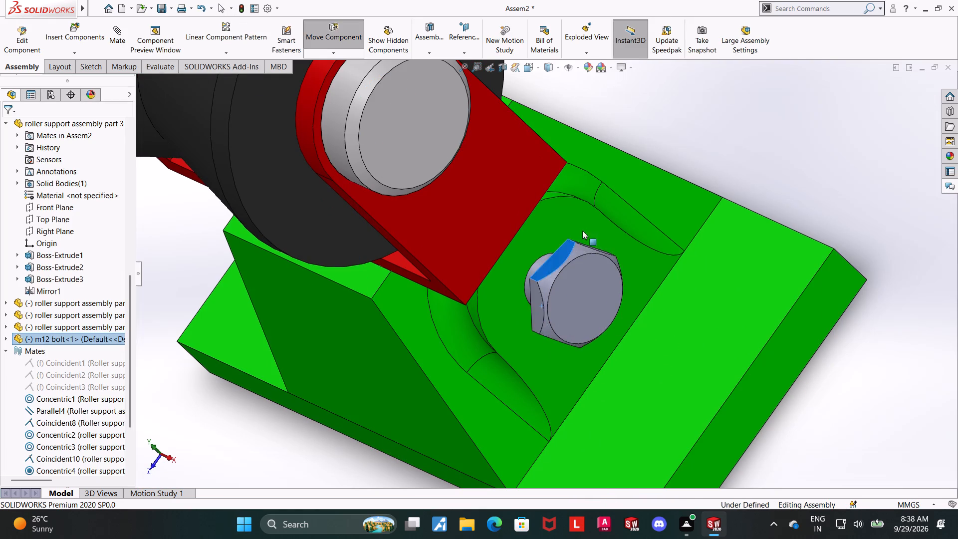
Inspect the whole roller support from both ends and test the roller's rotation in the red bracket.
{"action": "scroll", "coordinate": [681, 277], "scroll_direction": "up", "scroll_amount": 5}
{"action": "middle_click_drag", "start_coordinate": [631, 312], "coordinate": [679, 224]}
{"action": "scroll", "coordinate": [635, 310], "scroll_direction": "up", "scroll_amount": 1}
{"action": "scroll", "coordinate": [750, 297], "scroll_direction": "up", "scroll_amount": 3}
{"action": "left_click", "coordinate": [687, 271]}
{"action": "middle_click_drag", "start_coordinate": [604, 260], "coordinate": [631, 216]}
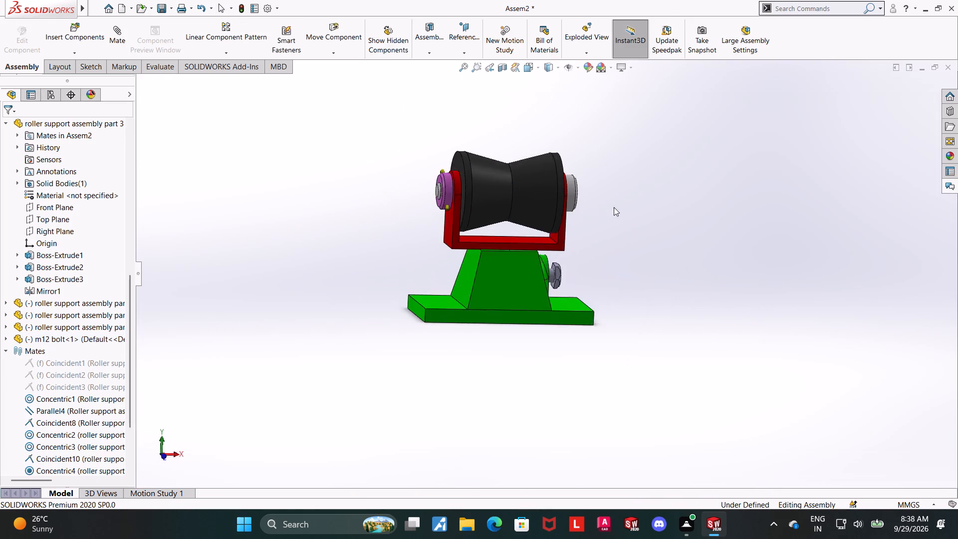
{"action": "scroll", "coordinate": [419, 156], "scroll_direction": "down", "scroll_amount": 5}
{"action": "scroll", "coordinate": [628, 318], "scroll_direction": "up", "scroll_amount": 5}
{"action": "middle_click_drag", "start_coordinate": [677, 290], "coordinate": [625, 308]}
{"action": "scroll", "coordinate": [615, 261], "scroll_direction": "down", "scroll_amount": 7}
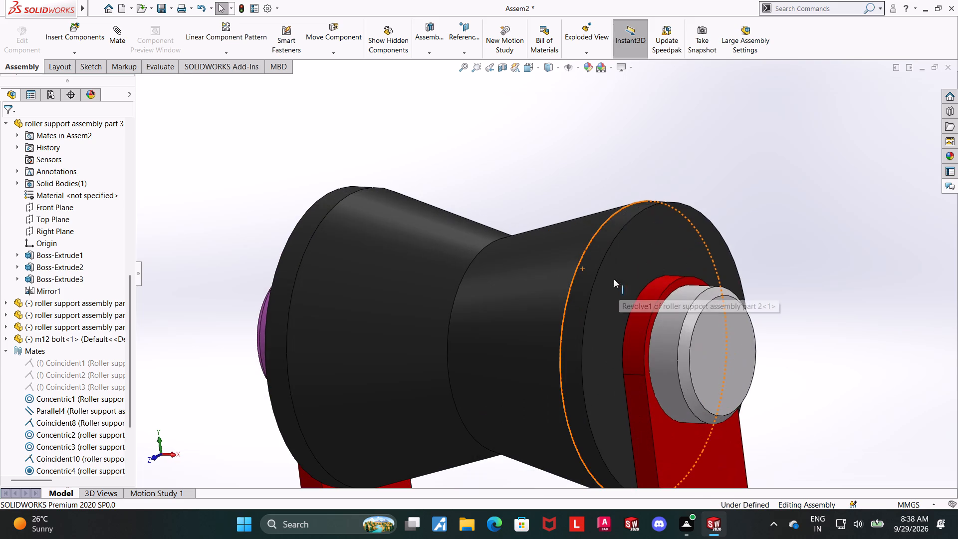
{"action": "left_click_drag", "start_coordinate": [596, 264], "coordinate": [583, 352]}
{"action": "scroll", "coordinate": [584, 348], "scroll_direction": "up", "scroll_amount": 4}
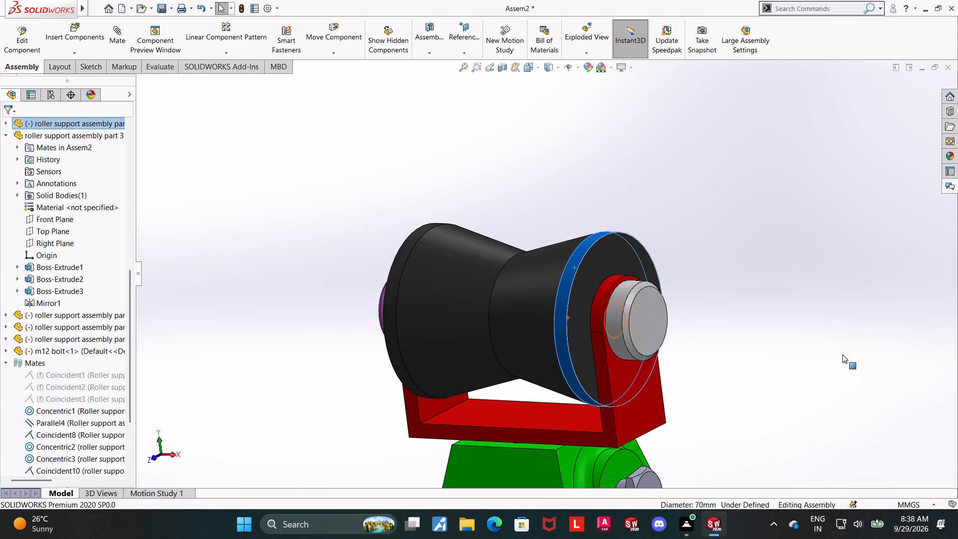
{"action": "left_click", "coordinate": [767, 337]}
{"action": "middle_click_drag", "start_coordinate": [720, 360], "coordinate": [754, 340]}
{"action": "scroll", "coordinate": [360, 281], "scroll_direction": "down", "scroll_amount": 2}
{"action": "scroll", "coordinate": [409, 310], "scroll_direction": "up", "scroll_amount": 1}
{"action": "middle_click_drag", "start_coordinate": [408, 312], "coordinate": [445, 358]}
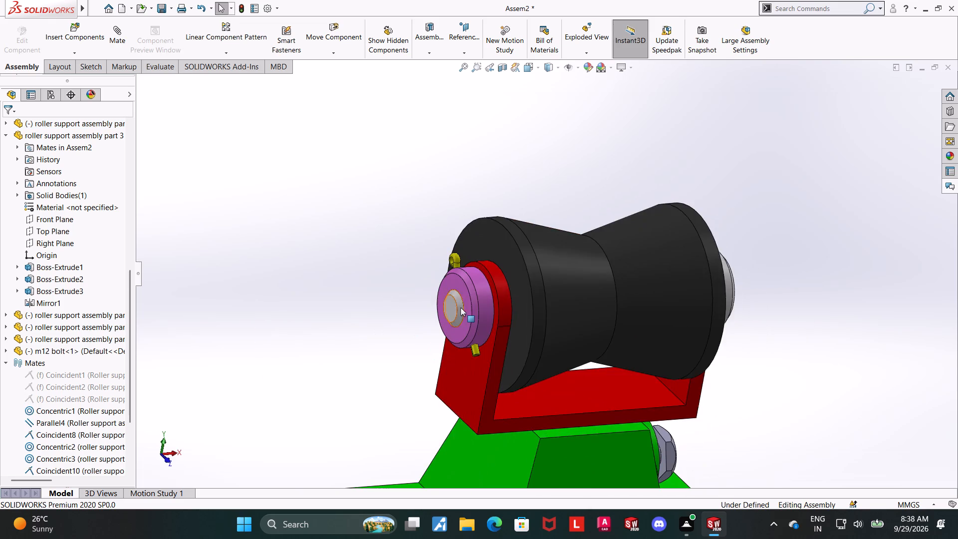
{"action": "scroll", "coordinate": [461, 307], "scroll_direction": "down", "scroll_amount": 5}
{"action": "left_click_drag", "start_coordinate": [530, 234], "coordinate": [542, 310]}
{"action": "left_click", "coordinate": [355, 323]}
{"action": "scroll", "coordinate": [358, 324], "scroll_direction": "up", "scroll_amount": 1}
{"action": "middle_click_drag", "start_coordinate": [357, 324], "coordinate": [346, 321]}
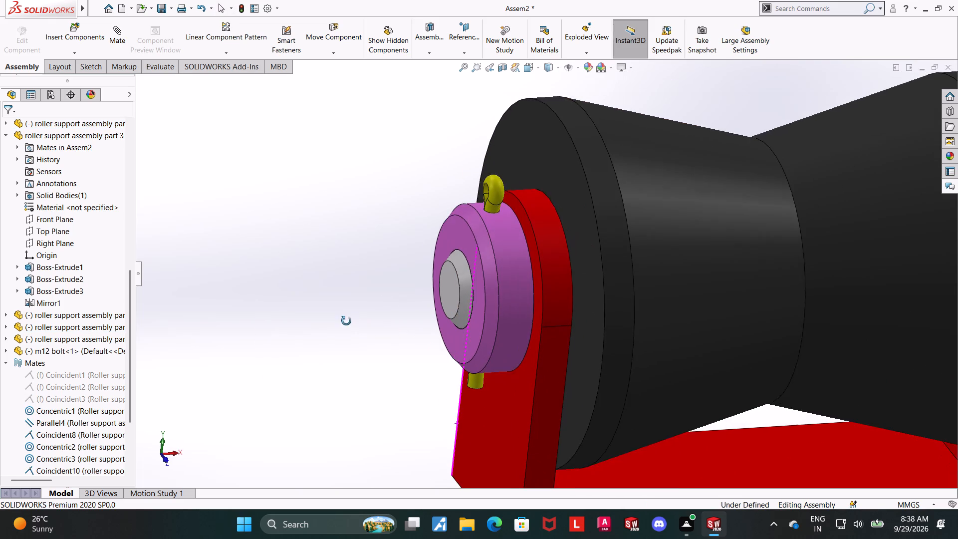
{"action": "middle_click_drag", "start_coordinate": [346, 321], "coordinate": [346, 310]}
Lock rotation in the Concentric5 mate between the grey shaft and the purple collar, and test the collar's rotation.
{"action": "scroll", "coordinate": [27, 350], "scroll_direction": "down", "scroll_amount": 8}
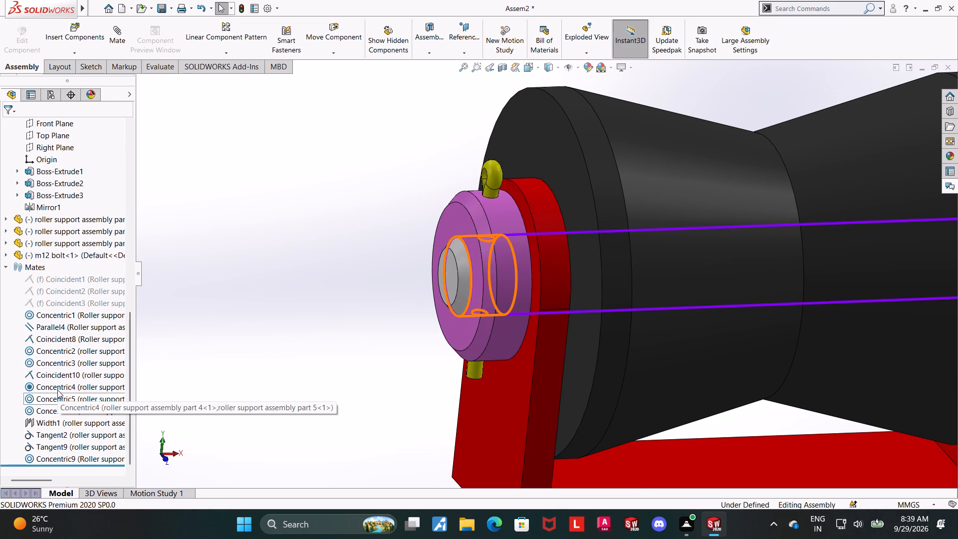
{"action": "scroll", "coordinate": [133, 396], "scroll_direction": "up", "scroll_amount": 4}
{"action": "scroll", "coordinate": [305, 377], "scroll_direction": "up", "scroll_amount": 1}
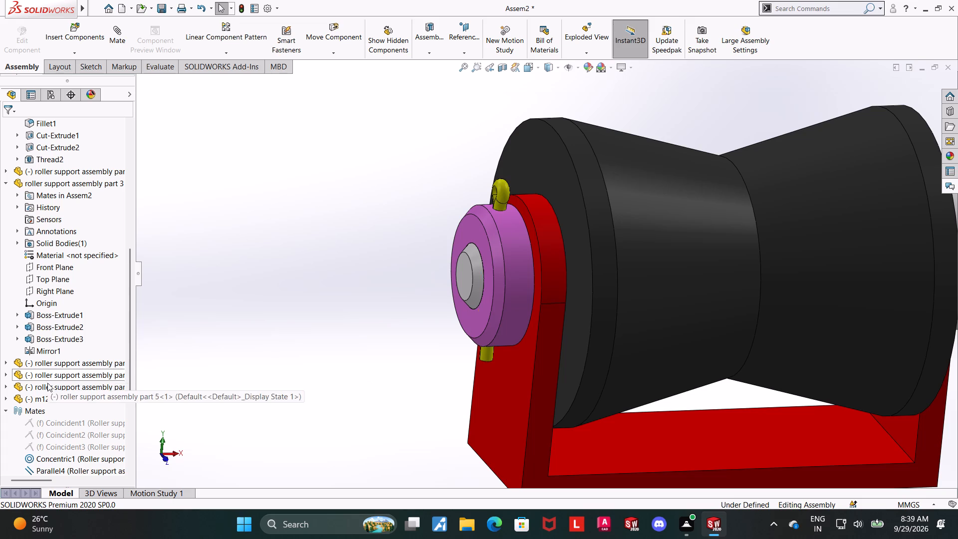
{"action": "scroll", "coordinate": [43, 412], "scroll_direction": "up", "scroll_amount": 6}
{"action": "scroll", "coordinate": [50, 404], "scroll_direction": "down", "scroll_amount": 8}
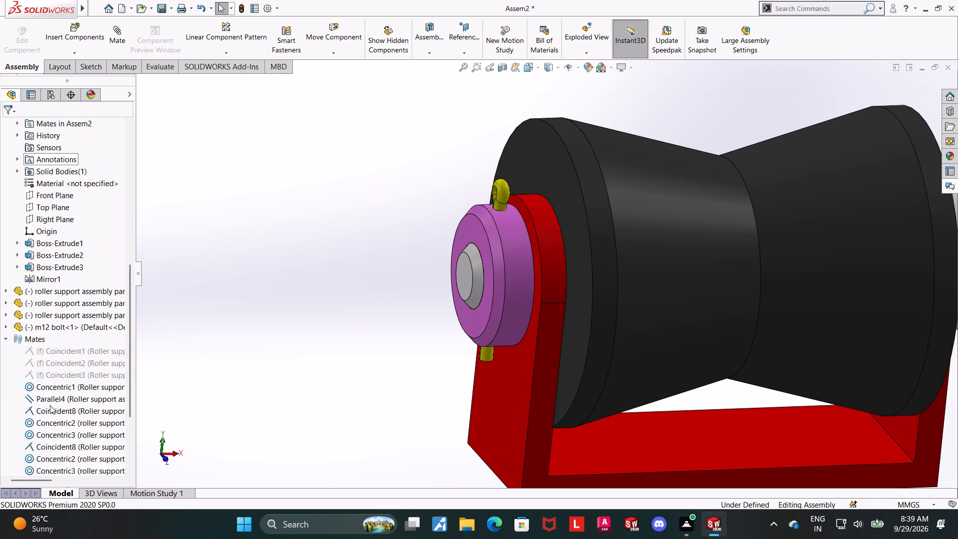
{"action": "scroll", "coordinate": [49, 472], "scroll_direction": "down", "scroll_amount": 5}
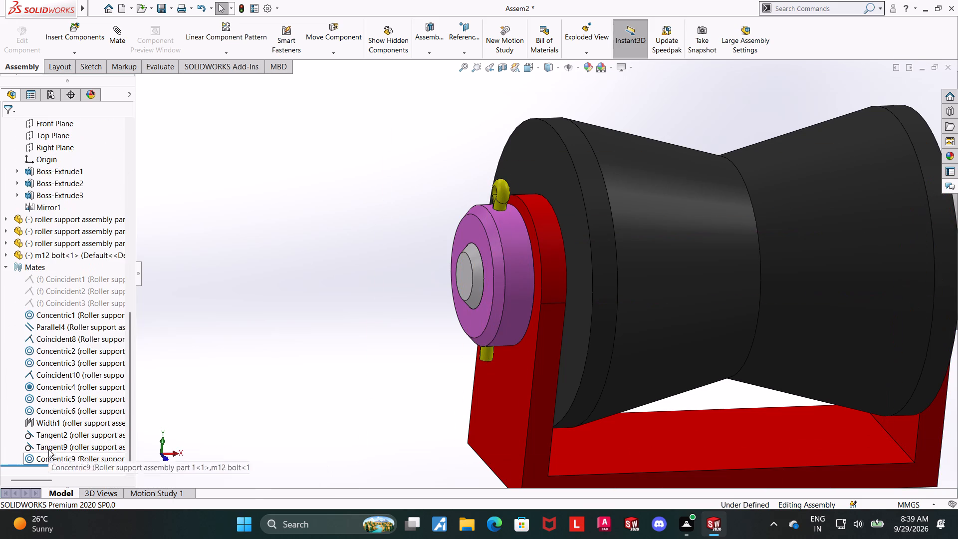
{"action": "left_click", "coordinate": [46, 398]}
{"action": "left_click", "coordinate": [55, 371]}
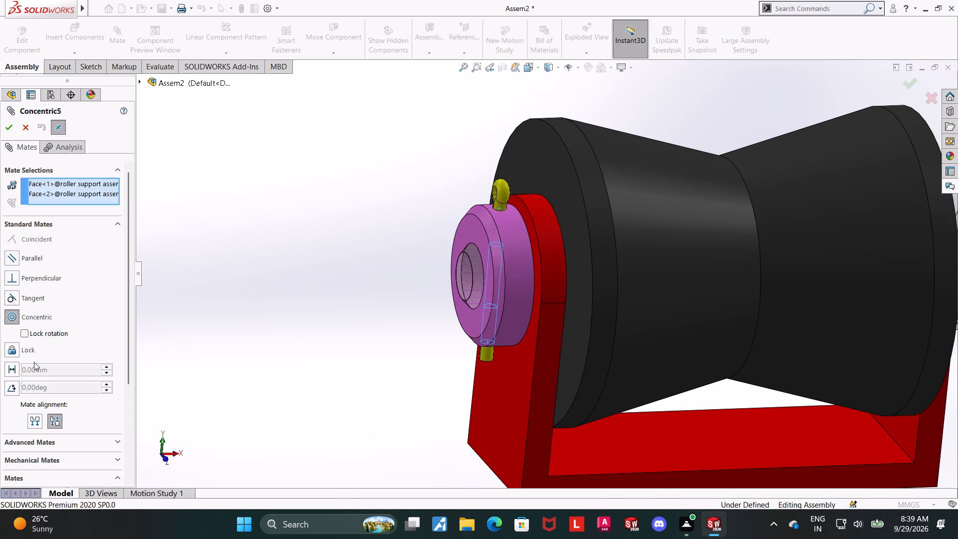
{"action": "left_click", "coordinate": [23, 332]}
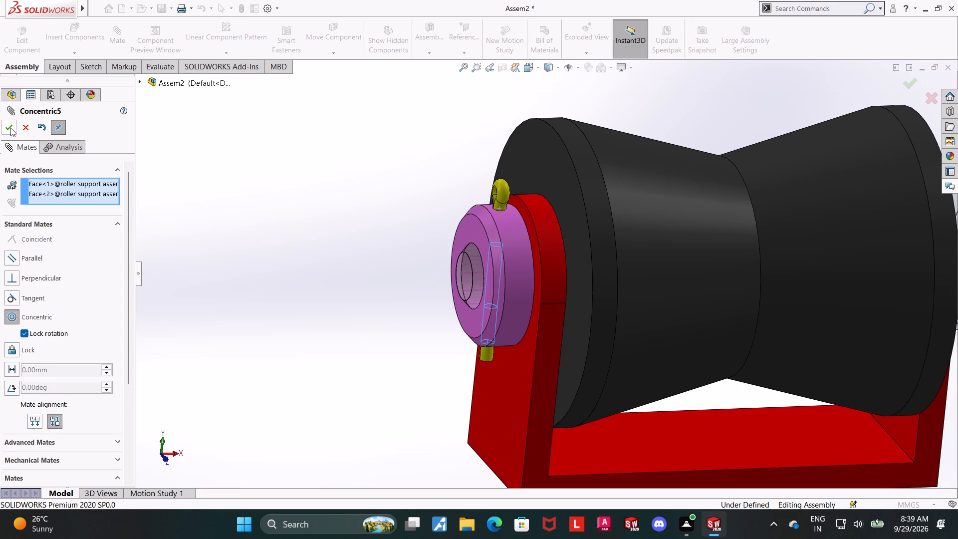
{"action": "left_click", "coordinate": [10, 129]}
{"action": "left_click_drag", "start_coordinate": [513, 246], "coordinate": [510, 317]}
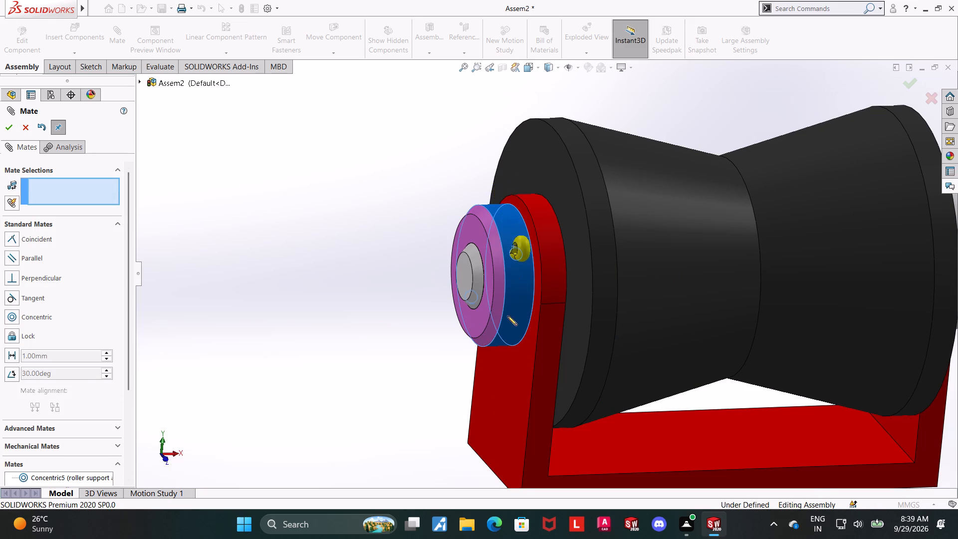
{"action": "left_click", "coordinate": [28, 124]}
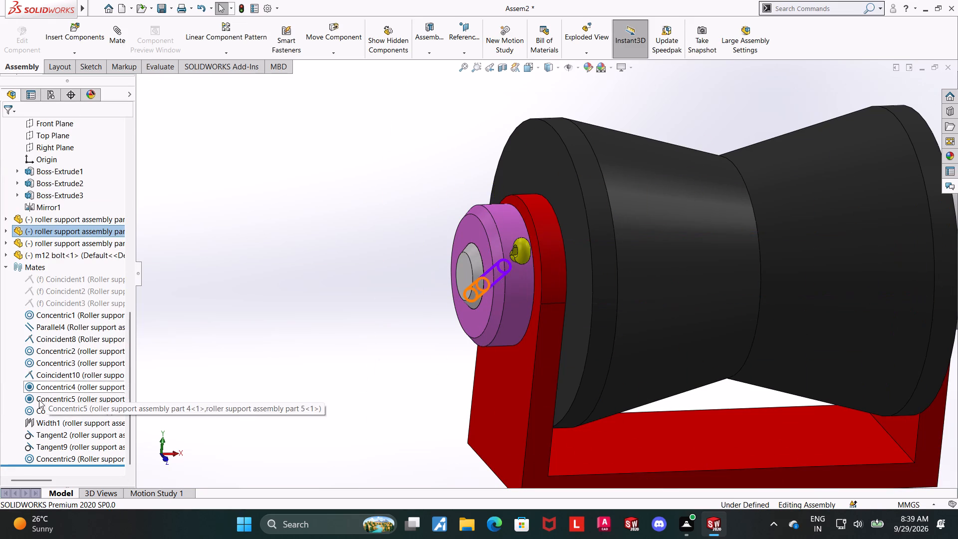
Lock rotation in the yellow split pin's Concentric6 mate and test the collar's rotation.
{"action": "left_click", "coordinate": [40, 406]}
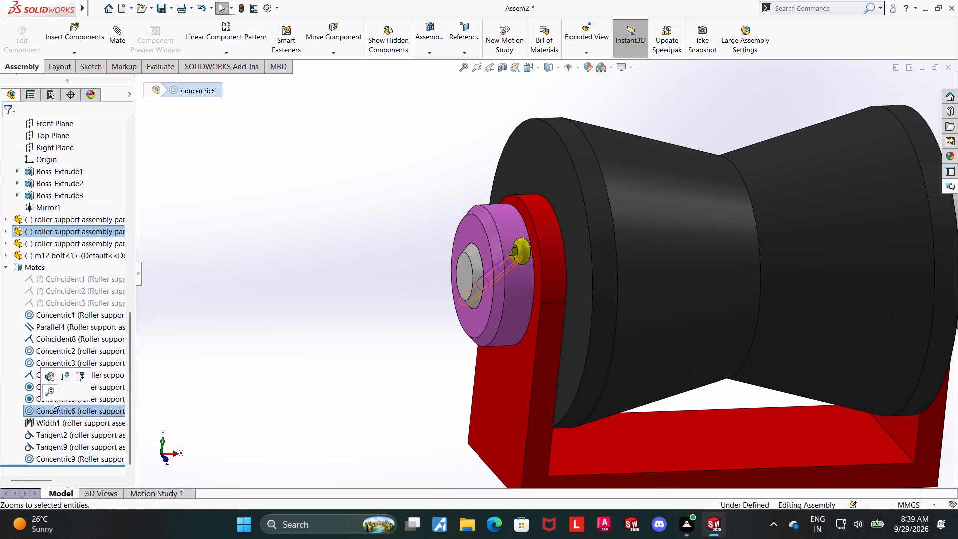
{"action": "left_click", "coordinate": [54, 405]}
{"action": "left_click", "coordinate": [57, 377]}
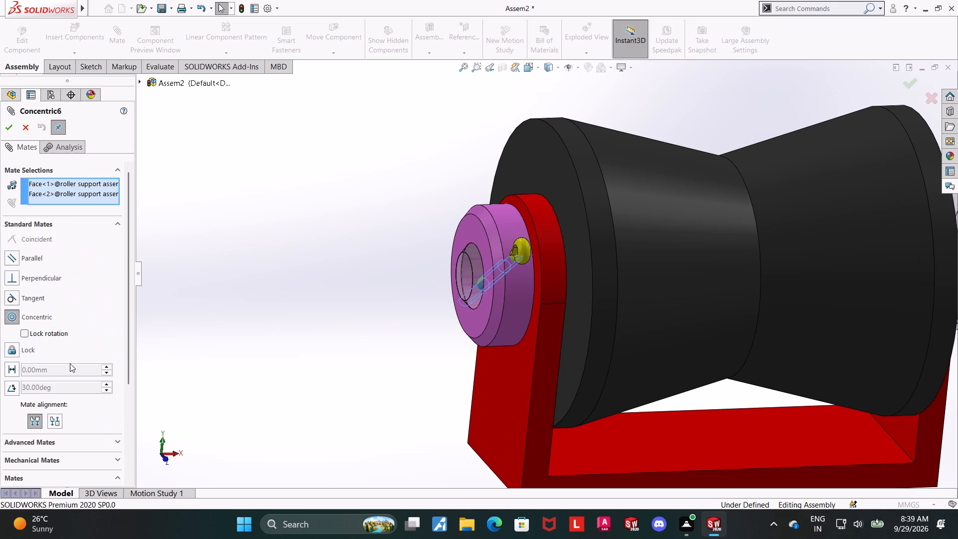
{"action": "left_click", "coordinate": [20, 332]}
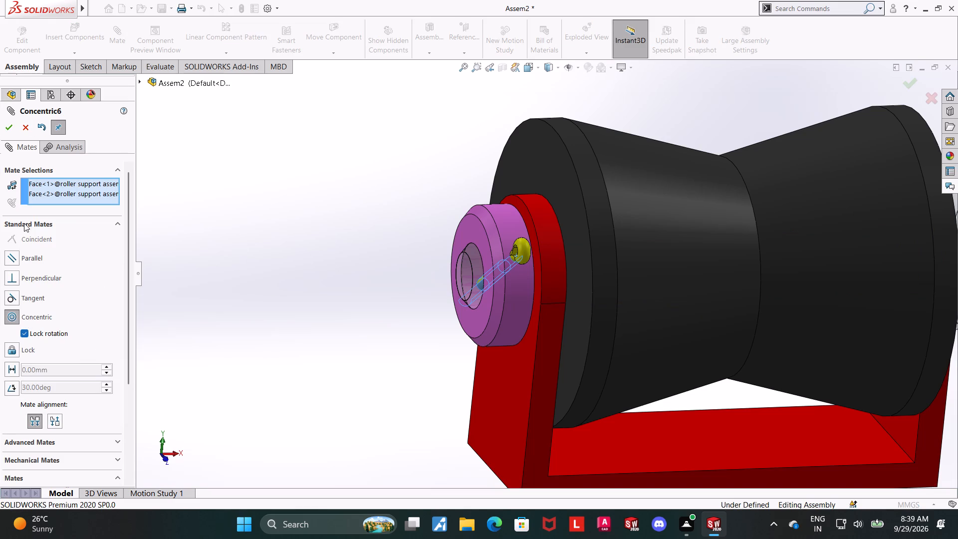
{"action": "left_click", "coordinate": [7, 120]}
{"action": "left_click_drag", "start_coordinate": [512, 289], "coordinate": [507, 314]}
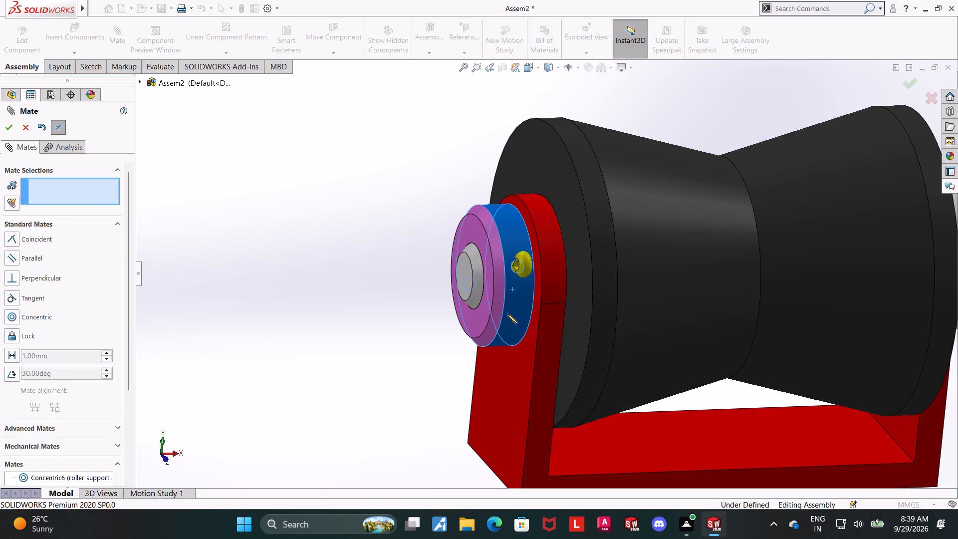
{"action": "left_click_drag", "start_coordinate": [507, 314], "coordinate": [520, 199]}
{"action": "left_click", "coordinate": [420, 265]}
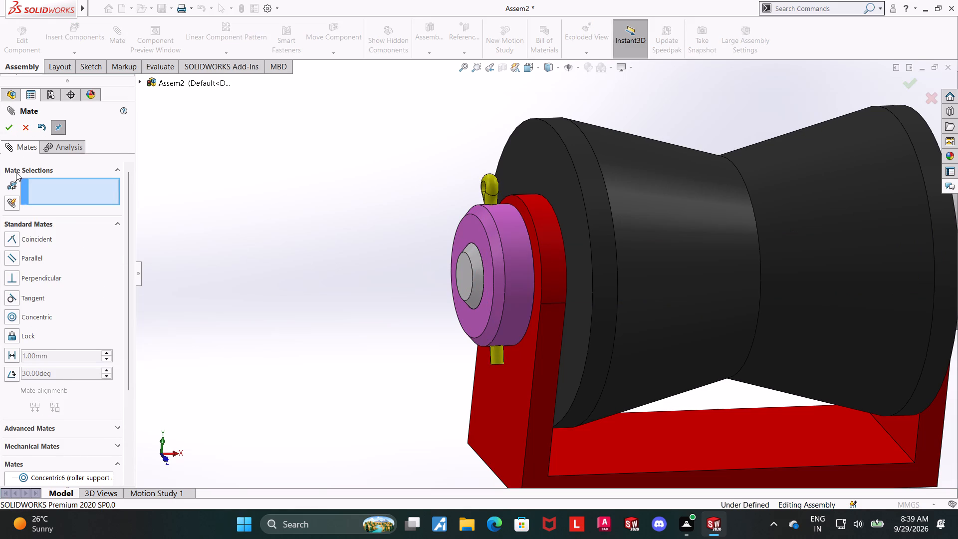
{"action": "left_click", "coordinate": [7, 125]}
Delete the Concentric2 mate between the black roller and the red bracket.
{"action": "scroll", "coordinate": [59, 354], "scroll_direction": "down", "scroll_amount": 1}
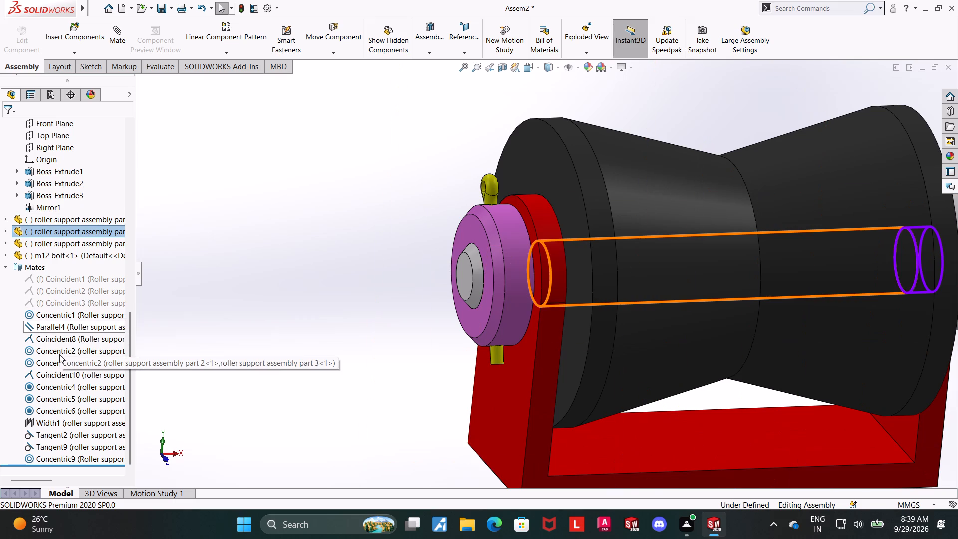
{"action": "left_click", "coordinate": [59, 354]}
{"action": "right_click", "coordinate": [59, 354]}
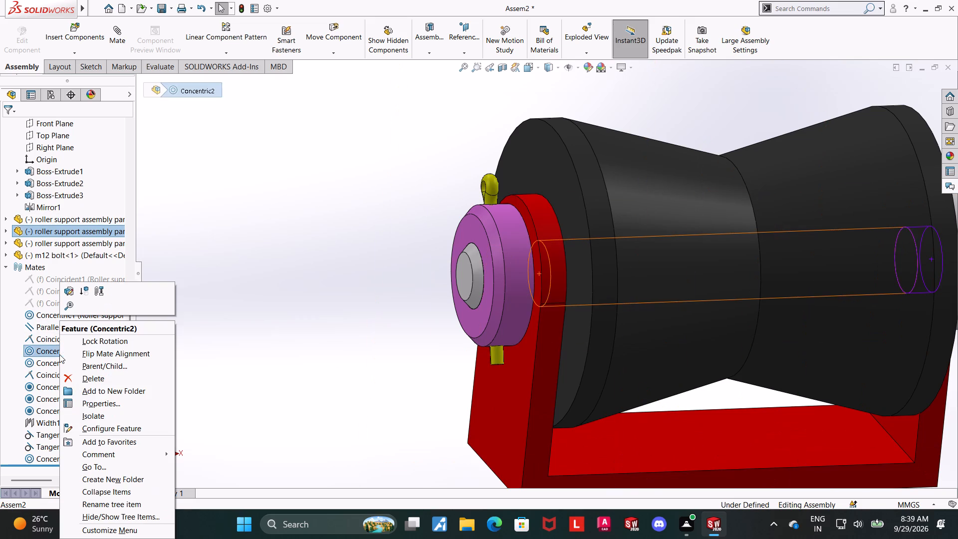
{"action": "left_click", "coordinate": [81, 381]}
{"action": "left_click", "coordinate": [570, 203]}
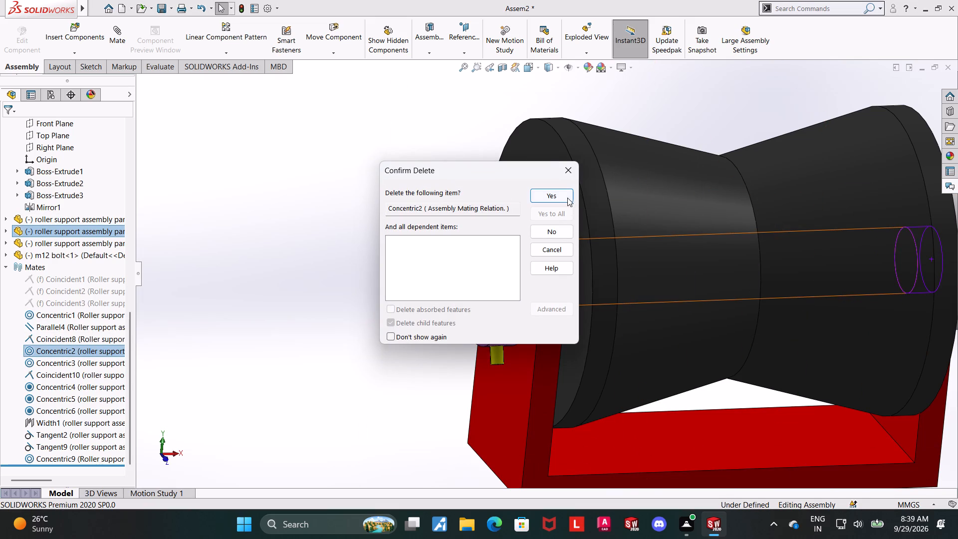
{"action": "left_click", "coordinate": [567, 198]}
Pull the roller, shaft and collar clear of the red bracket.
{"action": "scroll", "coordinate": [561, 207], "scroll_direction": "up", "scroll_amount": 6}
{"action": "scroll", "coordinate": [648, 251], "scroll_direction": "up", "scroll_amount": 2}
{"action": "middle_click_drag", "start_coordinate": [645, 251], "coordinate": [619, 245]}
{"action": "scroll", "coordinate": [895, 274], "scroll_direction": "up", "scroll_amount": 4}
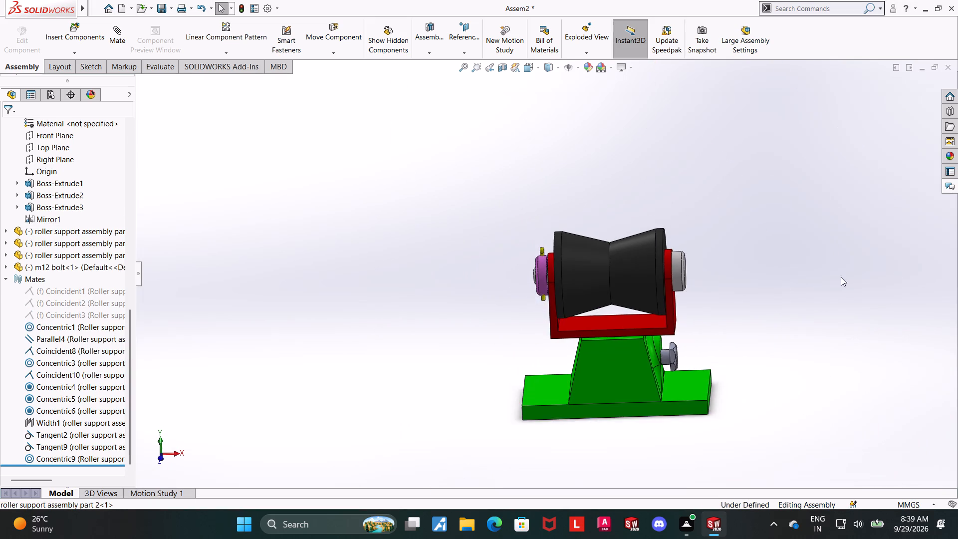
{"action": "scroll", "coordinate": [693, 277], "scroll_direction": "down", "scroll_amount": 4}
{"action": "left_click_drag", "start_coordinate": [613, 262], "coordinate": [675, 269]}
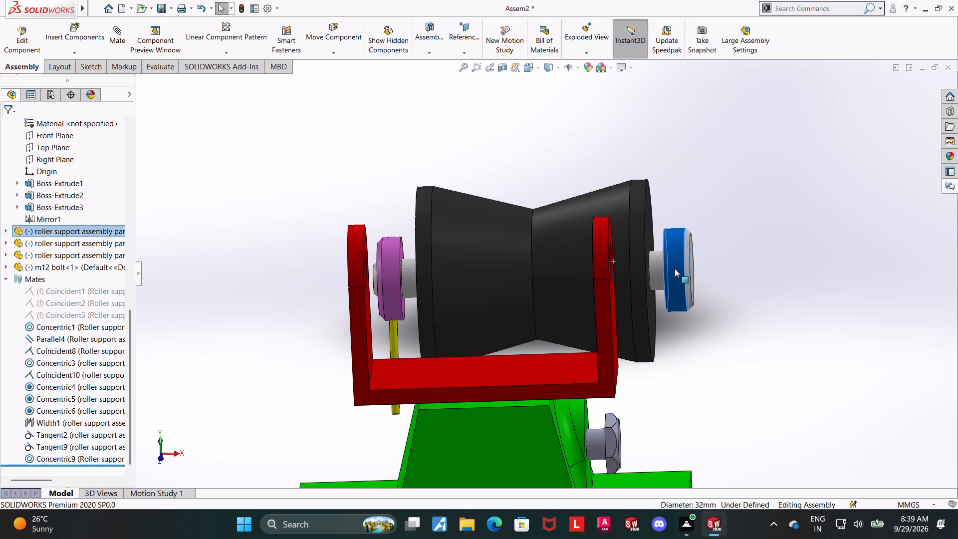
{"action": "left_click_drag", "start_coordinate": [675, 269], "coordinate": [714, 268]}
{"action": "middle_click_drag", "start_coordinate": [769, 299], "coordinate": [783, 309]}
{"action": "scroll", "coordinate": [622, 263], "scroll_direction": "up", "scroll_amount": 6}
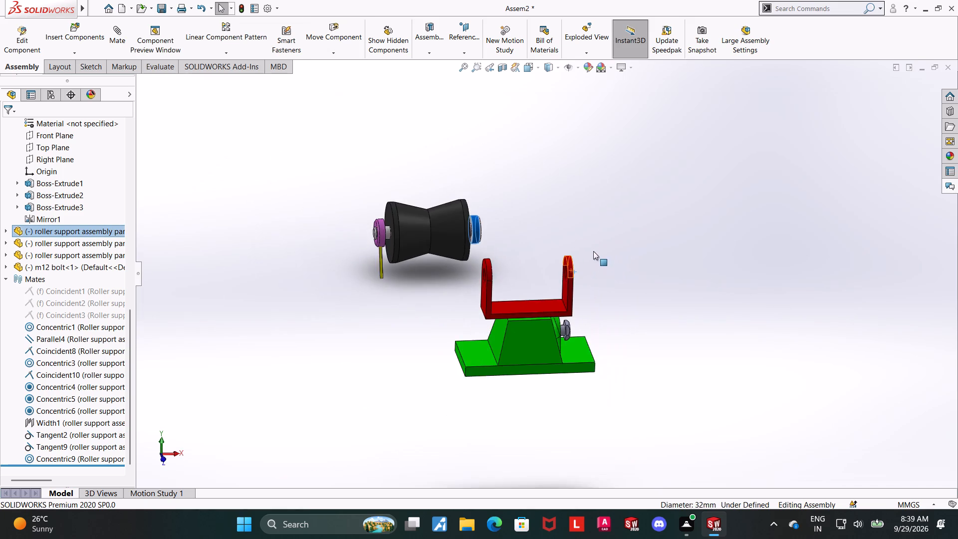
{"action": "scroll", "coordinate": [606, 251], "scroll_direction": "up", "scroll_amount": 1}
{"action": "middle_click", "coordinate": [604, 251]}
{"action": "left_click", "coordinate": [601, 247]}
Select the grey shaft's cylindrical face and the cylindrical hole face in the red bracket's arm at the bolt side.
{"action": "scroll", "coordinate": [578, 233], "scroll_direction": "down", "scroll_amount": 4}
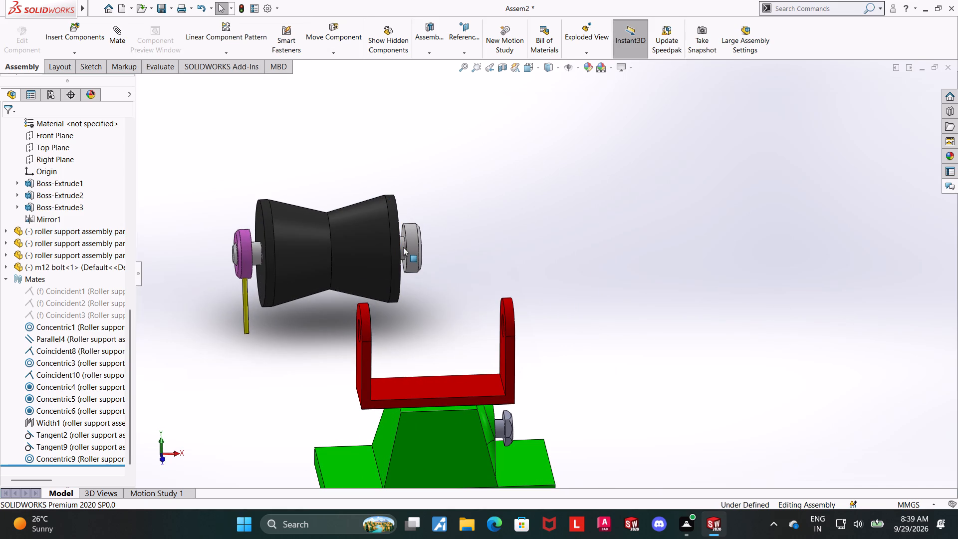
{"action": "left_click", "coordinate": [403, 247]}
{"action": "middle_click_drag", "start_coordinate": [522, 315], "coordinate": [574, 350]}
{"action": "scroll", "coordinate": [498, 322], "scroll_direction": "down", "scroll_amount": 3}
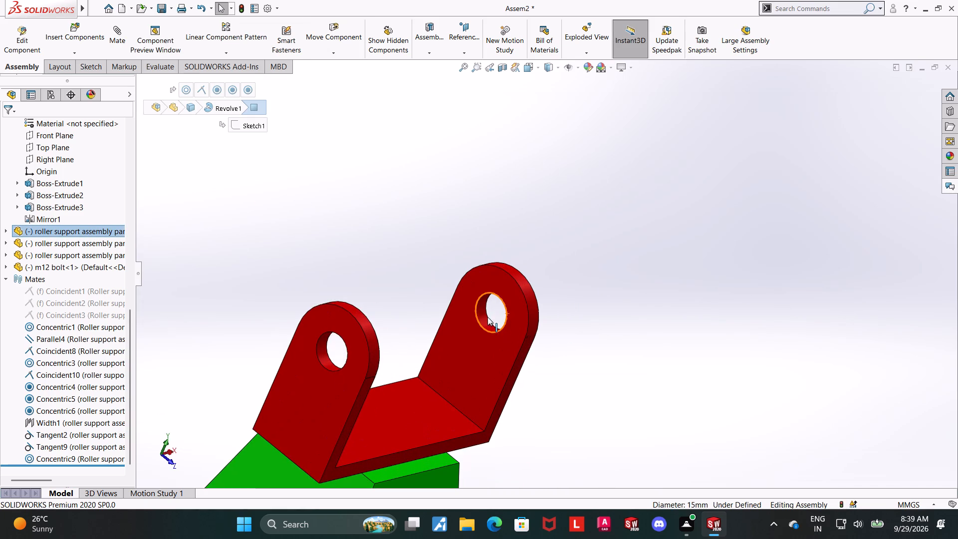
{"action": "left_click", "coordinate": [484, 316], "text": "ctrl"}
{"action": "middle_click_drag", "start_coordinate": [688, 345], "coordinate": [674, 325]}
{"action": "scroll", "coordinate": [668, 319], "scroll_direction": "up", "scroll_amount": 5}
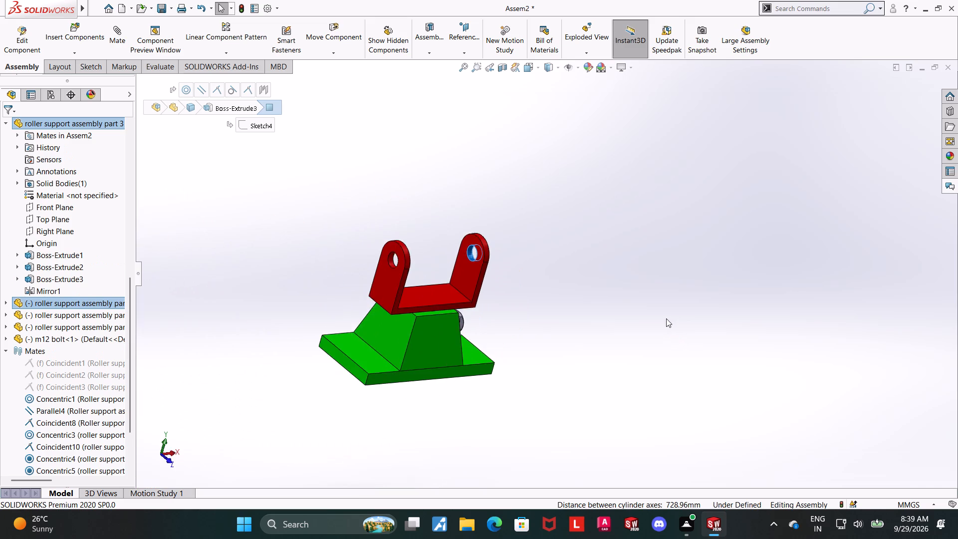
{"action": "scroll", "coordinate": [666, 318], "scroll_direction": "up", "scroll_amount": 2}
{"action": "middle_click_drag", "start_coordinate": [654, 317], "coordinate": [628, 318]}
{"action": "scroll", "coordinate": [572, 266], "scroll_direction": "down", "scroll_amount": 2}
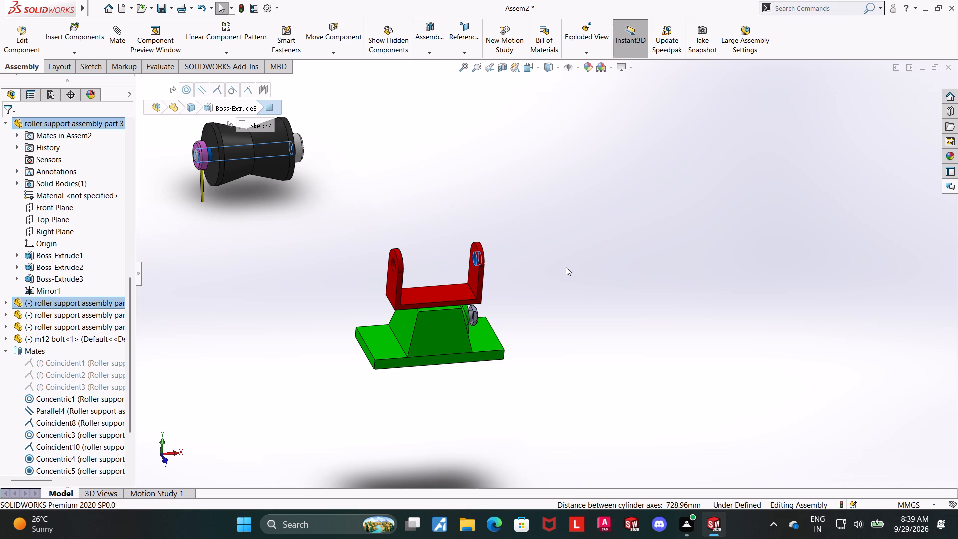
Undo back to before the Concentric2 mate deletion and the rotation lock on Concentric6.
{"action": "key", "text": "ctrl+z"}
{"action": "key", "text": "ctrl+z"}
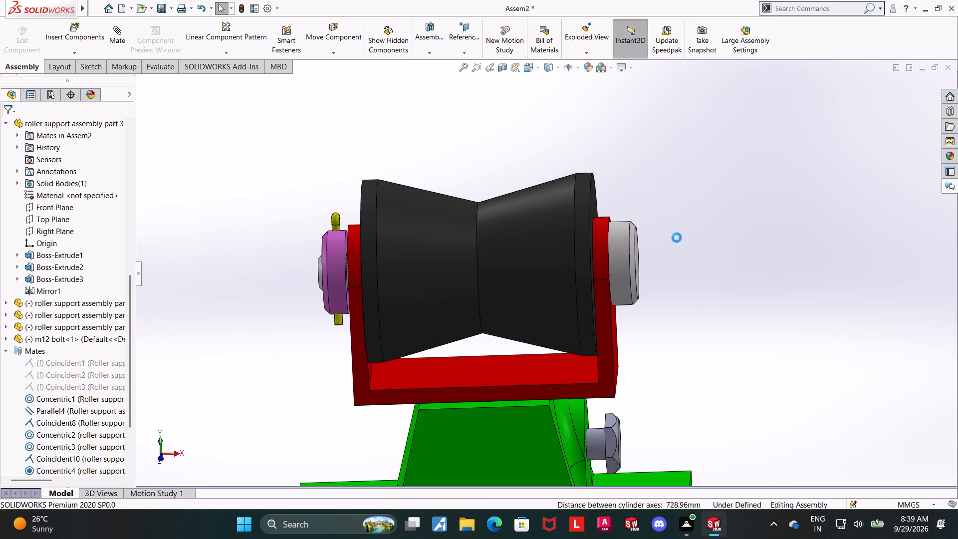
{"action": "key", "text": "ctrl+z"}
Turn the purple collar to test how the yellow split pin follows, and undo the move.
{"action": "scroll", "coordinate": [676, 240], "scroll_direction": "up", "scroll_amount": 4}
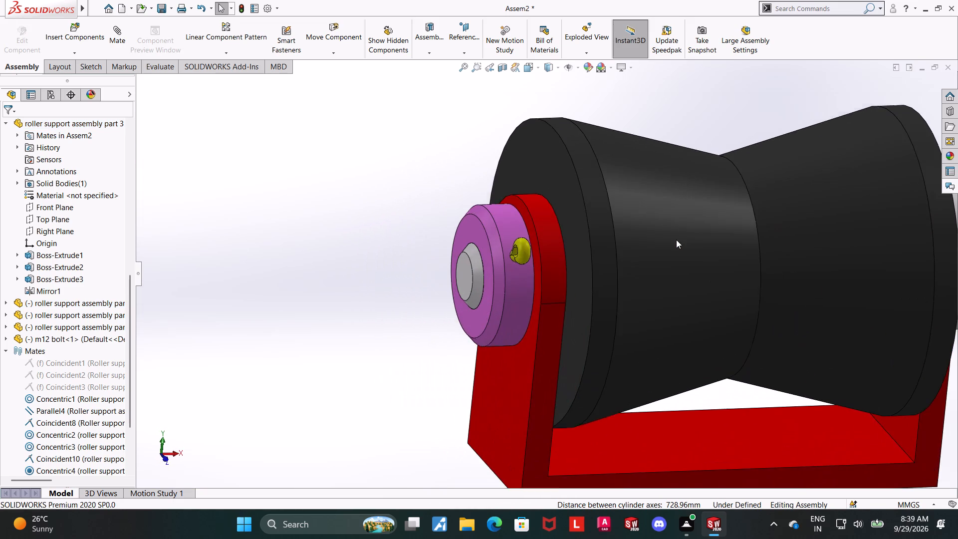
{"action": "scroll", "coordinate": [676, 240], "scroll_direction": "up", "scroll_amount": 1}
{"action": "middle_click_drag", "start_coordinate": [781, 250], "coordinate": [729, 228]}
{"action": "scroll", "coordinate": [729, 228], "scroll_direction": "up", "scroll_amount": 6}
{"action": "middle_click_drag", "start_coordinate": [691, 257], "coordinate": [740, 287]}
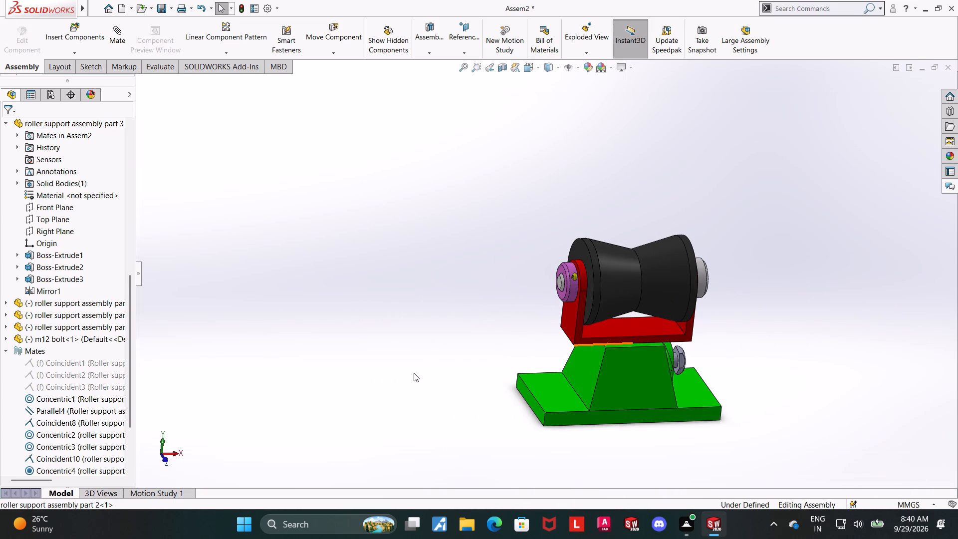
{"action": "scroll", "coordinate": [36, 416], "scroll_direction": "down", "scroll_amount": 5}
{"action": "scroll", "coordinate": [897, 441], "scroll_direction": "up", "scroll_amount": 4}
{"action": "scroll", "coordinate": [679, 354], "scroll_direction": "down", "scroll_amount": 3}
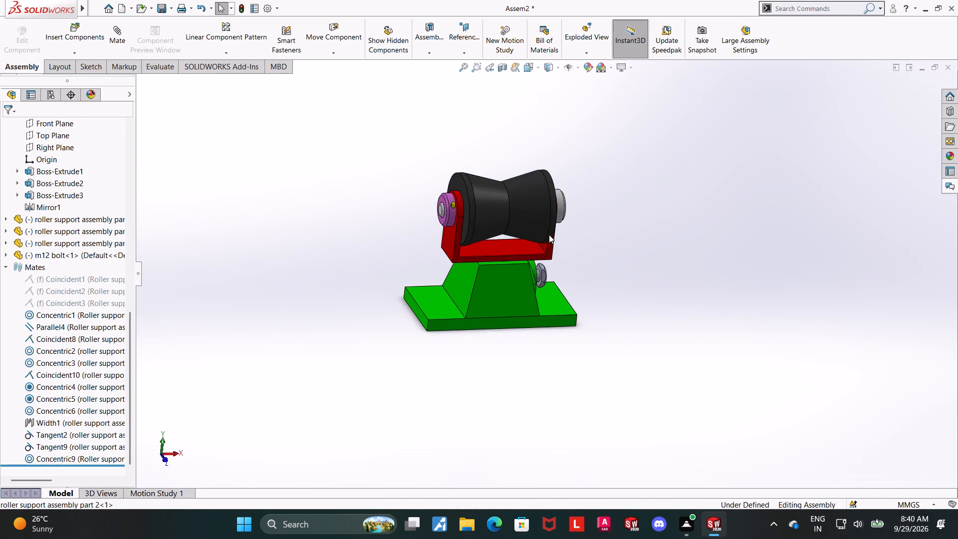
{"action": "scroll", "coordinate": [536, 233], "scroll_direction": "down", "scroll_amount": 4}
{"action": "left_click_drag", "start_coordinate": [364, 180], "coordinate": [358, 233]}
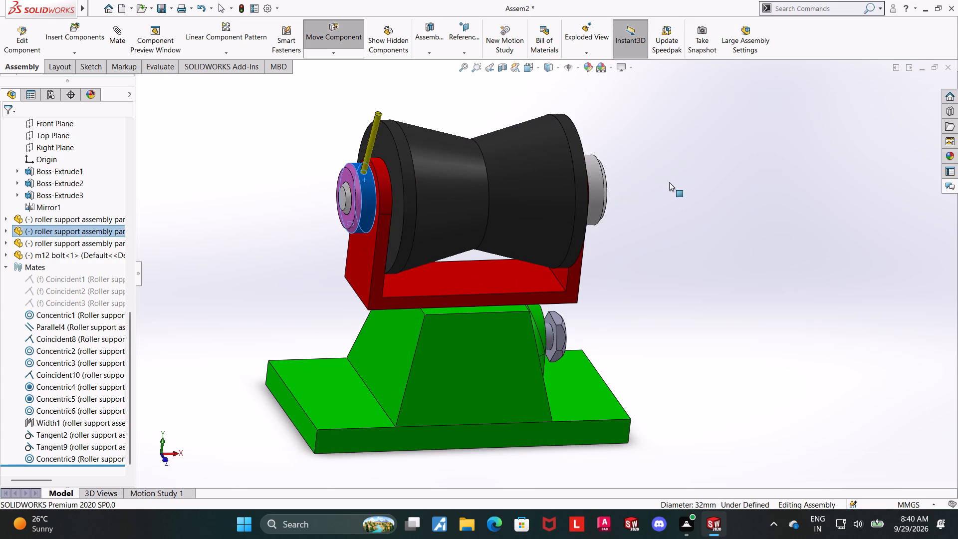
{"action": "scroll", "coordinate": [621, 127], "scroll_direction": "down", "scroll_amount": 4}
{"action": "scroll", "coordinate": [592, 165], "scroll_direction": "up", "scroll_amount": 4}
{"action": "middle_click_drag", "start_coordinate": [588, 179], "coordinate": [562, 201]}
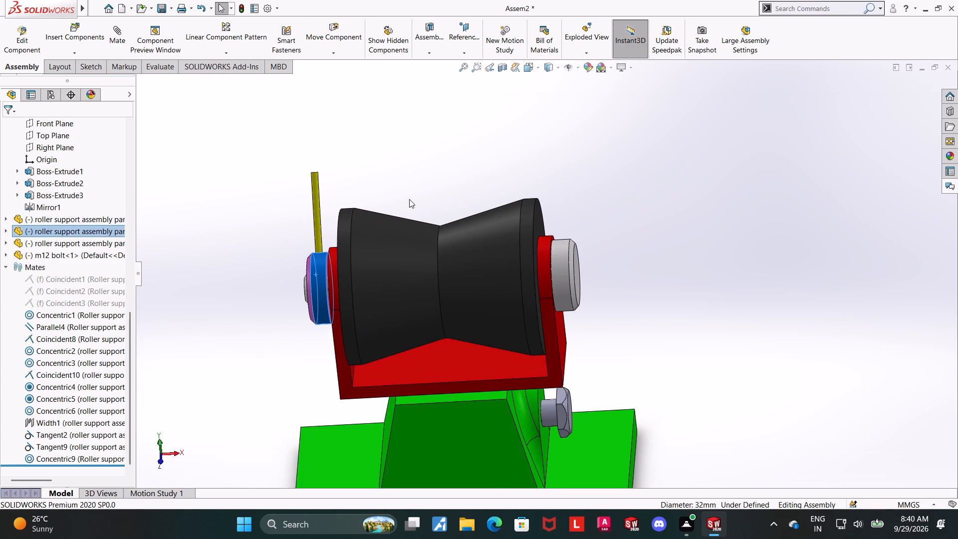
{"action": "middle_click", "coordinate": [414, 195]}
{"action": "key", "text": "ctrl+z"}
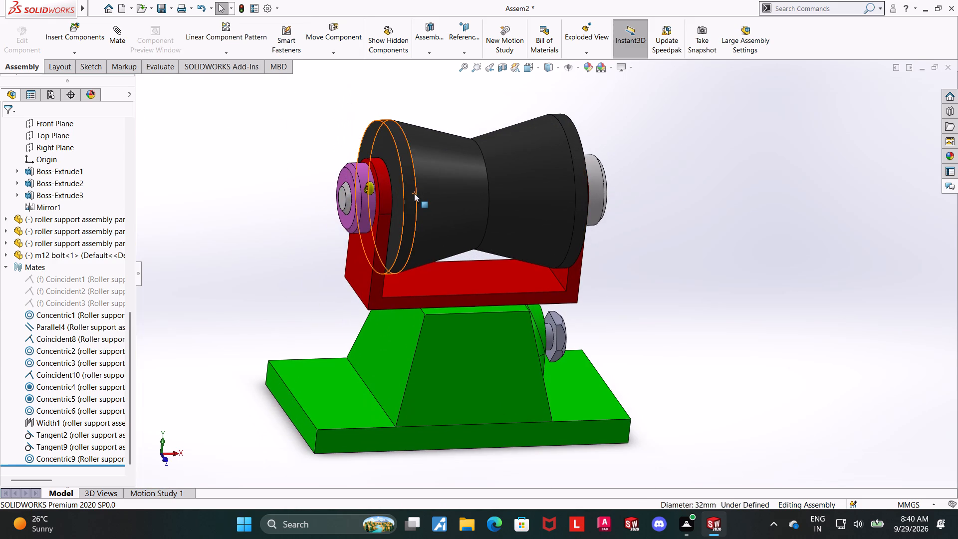
Test how the yellow split pin swings around the shaft together with the collar.
{"action": "middle_click_drag", "start_coordinate": [366, 196], "coordinate": [401, 225]}
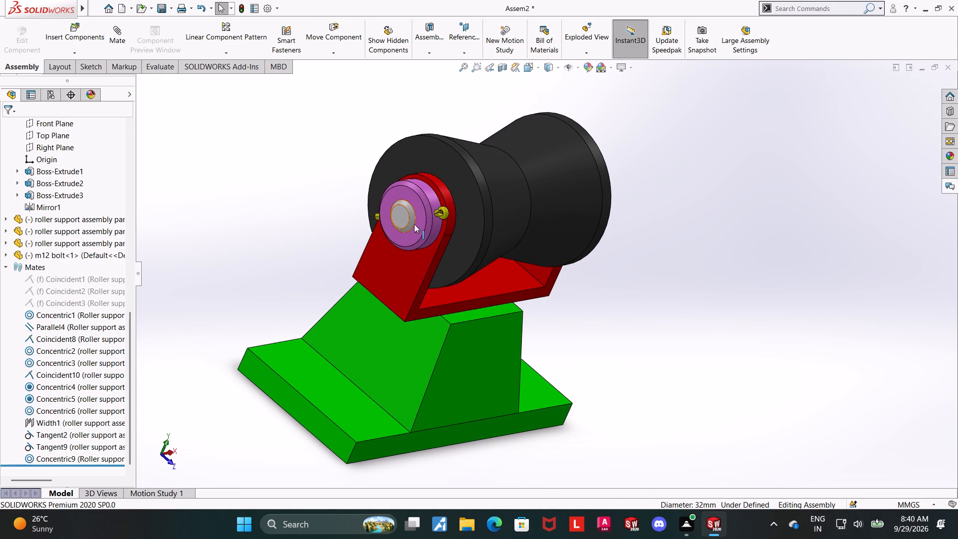
{"action": "left_click_drag", "start_coordinate": [445, 211], "coordinate": [632, 210]}
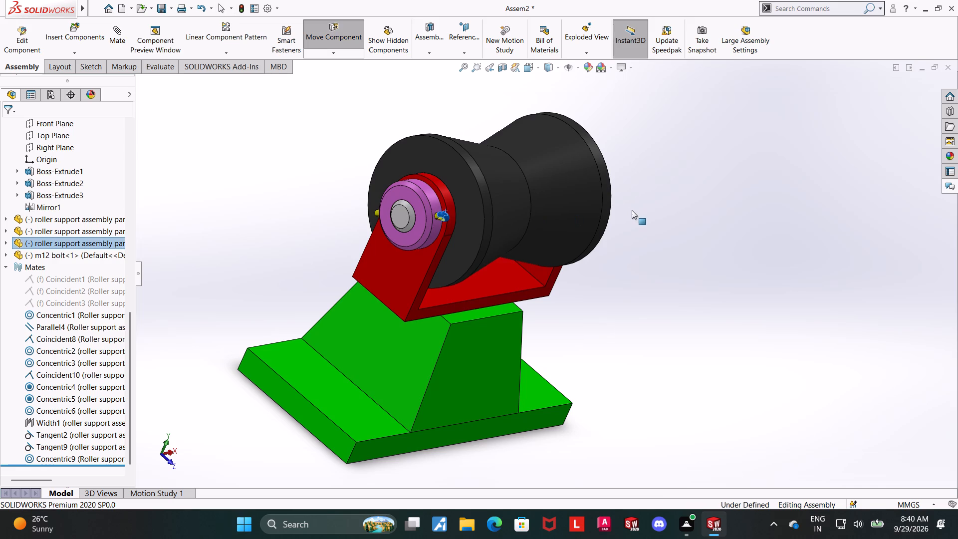
{"action": "left_click_drag", "start_coordinate": [632, 210], "coordinate": [366, 192]}
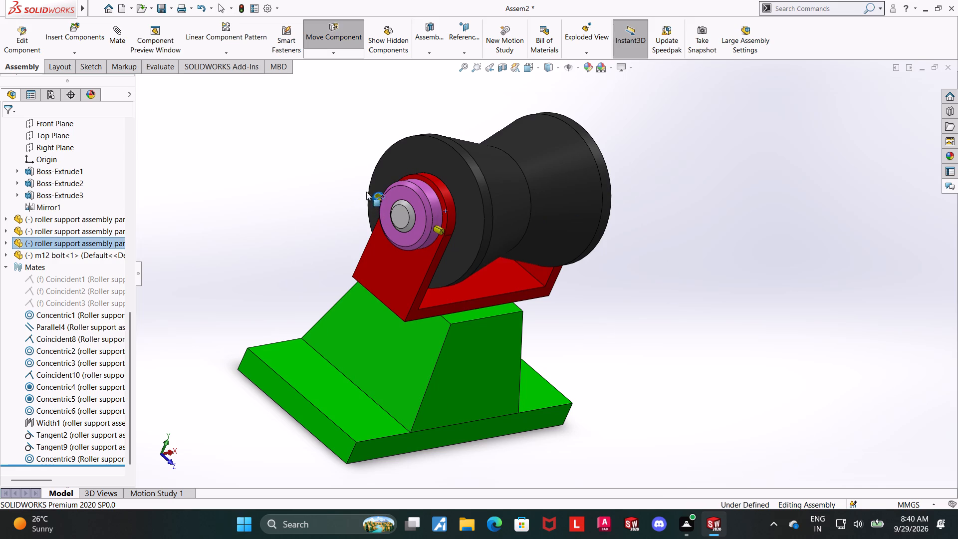
{"action": "left_click_drag", "start_coordinate": [366, 192], "coordinate": [373, 197]}
{"action": "scroll", "coordinate": [423, 174], "scroll_direction": "down", "scroll_amount": 6}
{"action": "left_click_drag", "start_coordinate": [71, 230], "coordinate": [76, 230]}
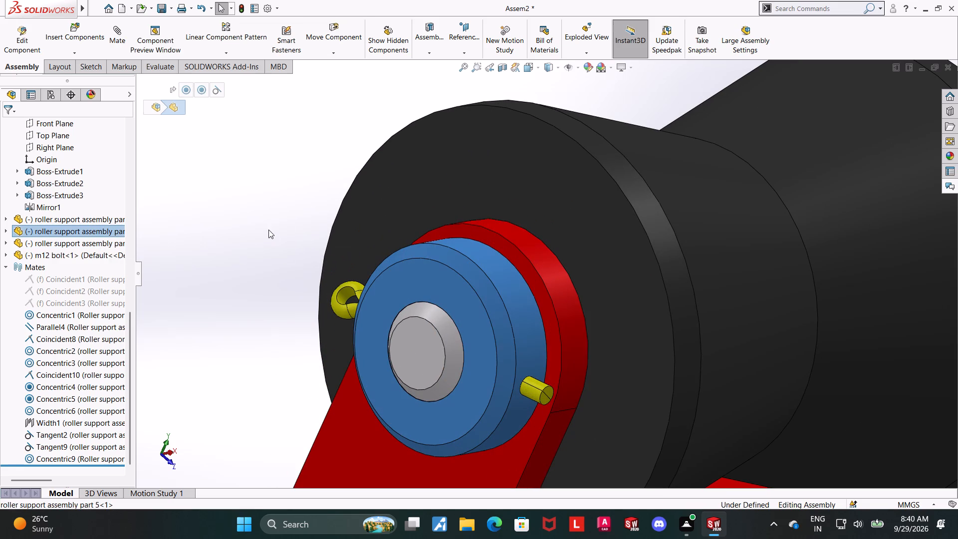
{"action": "left_click_drag", "start_coordinate": [341, 283], "coordinate": [398, 302]}
{"action": "scroll", "coordinate": [385, 290], "scroll_direction": "up", "scroll_amount": 4}
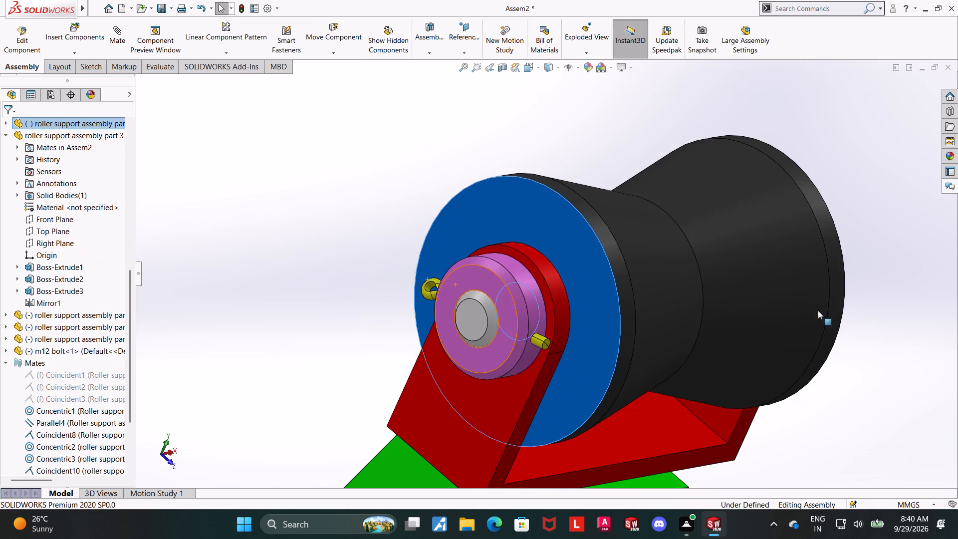
Turn the black roller in the red bracket to test its rotation.
{"action": "left_click", "coordinate": [940, 341]}
{"action": "middle_click_drag", "start_coordinate": [865, 341], "coordinate": [841, 335]}
{"action": "scroll", "coordinate": [647, 287], "scroll_direction": "down", "scroll_amount": 4}
{"action": "left_click_drag", "start_coordinate": [376, 202], "coordinate": [388, 277]}
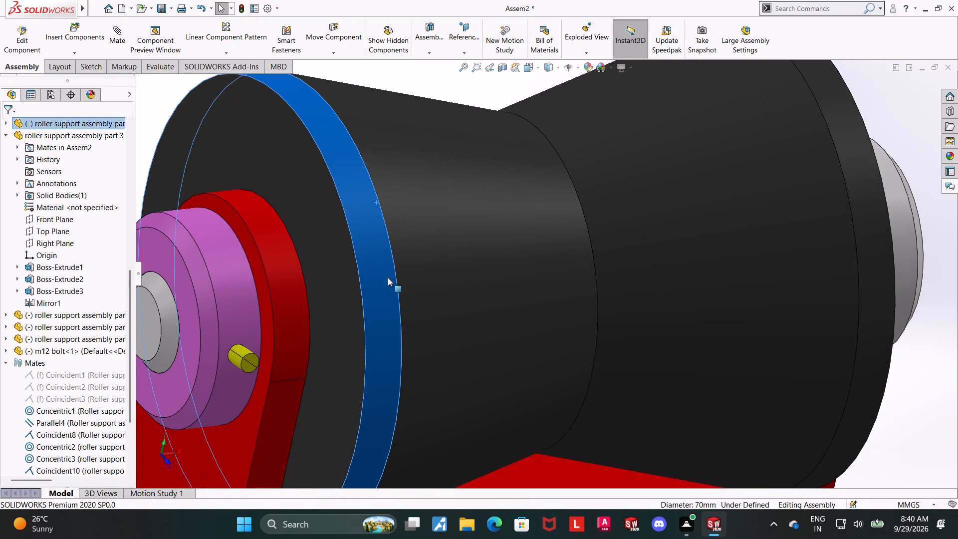
{"action": "left_click_drag", "start_coordinate": [388, 277], "coordinate": [391, 343]}
{"action": "scroll", "coordinate": [444, 292], "scroll_direction": "up", "scroll_amount": 5}
{"action": "left_click", "coordinate": [803, 313]}
{"action": "middle_click_drag", "start_coordinate": [781, 304], "coordinate": [776, 297]}
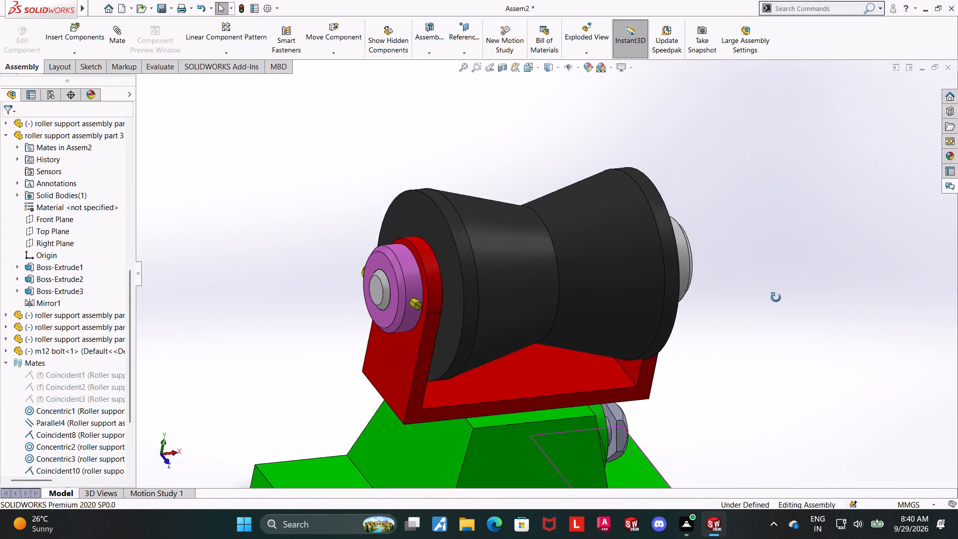
{"action": "middle_click_drag", "start_coordinate": [776, 297], "coordinate": [749, 260]}
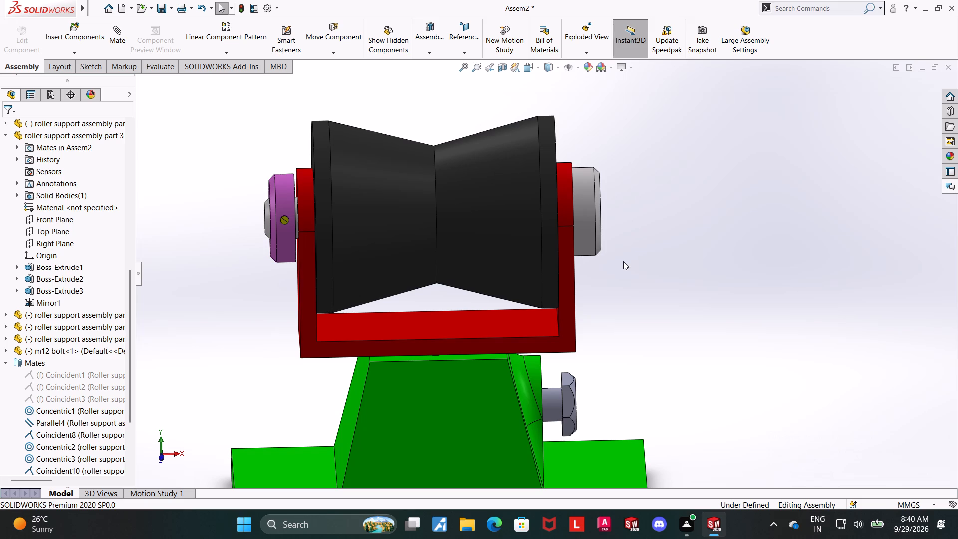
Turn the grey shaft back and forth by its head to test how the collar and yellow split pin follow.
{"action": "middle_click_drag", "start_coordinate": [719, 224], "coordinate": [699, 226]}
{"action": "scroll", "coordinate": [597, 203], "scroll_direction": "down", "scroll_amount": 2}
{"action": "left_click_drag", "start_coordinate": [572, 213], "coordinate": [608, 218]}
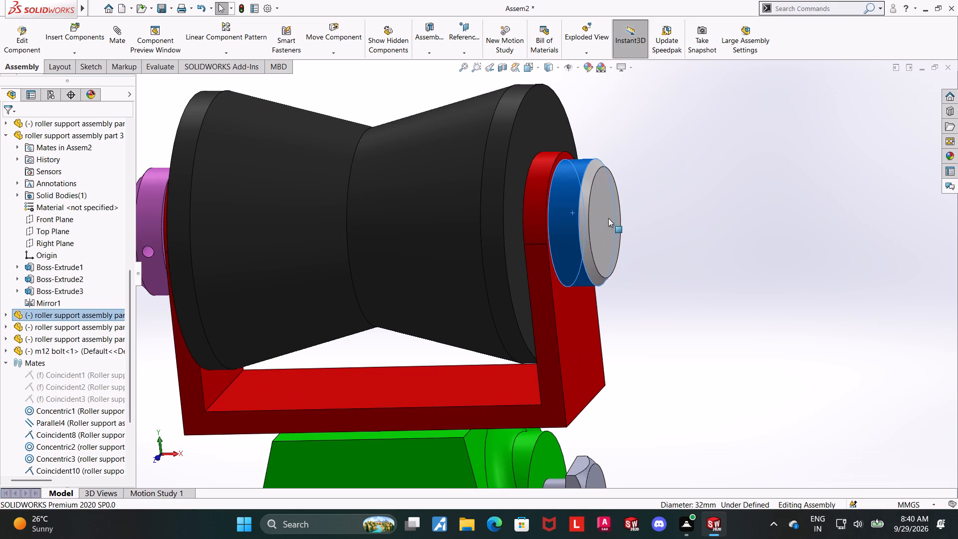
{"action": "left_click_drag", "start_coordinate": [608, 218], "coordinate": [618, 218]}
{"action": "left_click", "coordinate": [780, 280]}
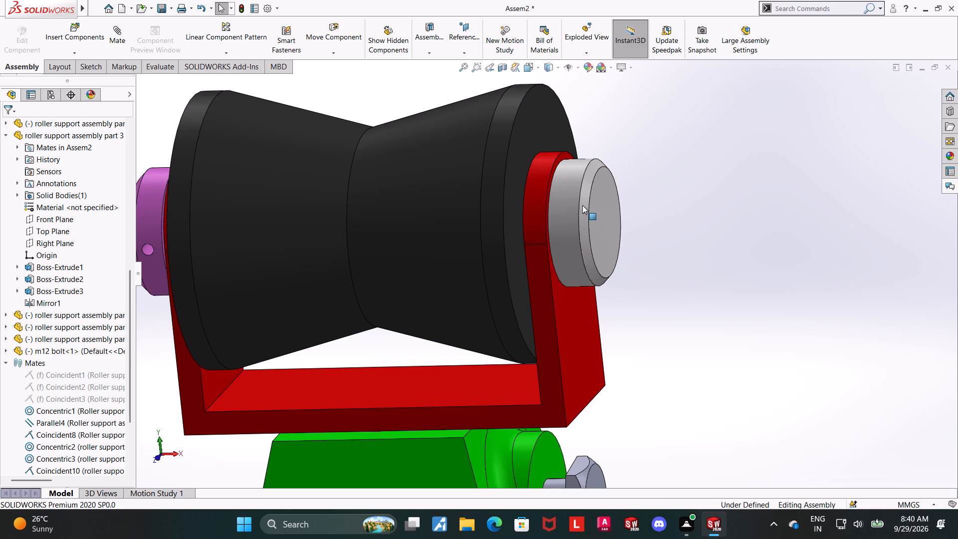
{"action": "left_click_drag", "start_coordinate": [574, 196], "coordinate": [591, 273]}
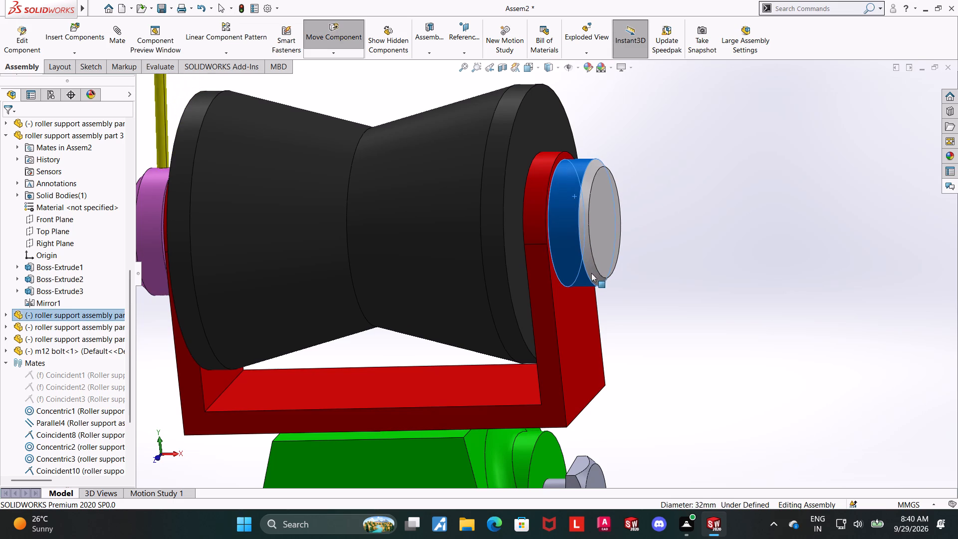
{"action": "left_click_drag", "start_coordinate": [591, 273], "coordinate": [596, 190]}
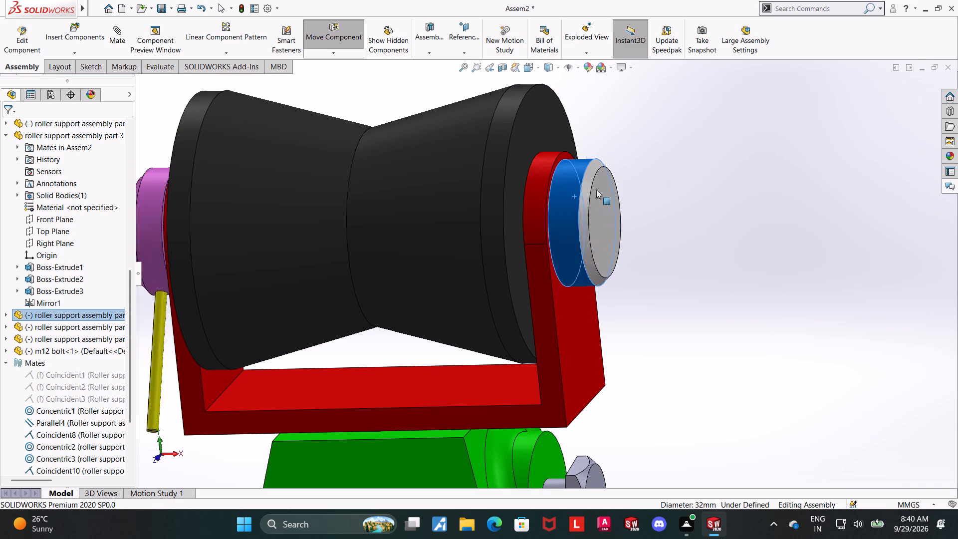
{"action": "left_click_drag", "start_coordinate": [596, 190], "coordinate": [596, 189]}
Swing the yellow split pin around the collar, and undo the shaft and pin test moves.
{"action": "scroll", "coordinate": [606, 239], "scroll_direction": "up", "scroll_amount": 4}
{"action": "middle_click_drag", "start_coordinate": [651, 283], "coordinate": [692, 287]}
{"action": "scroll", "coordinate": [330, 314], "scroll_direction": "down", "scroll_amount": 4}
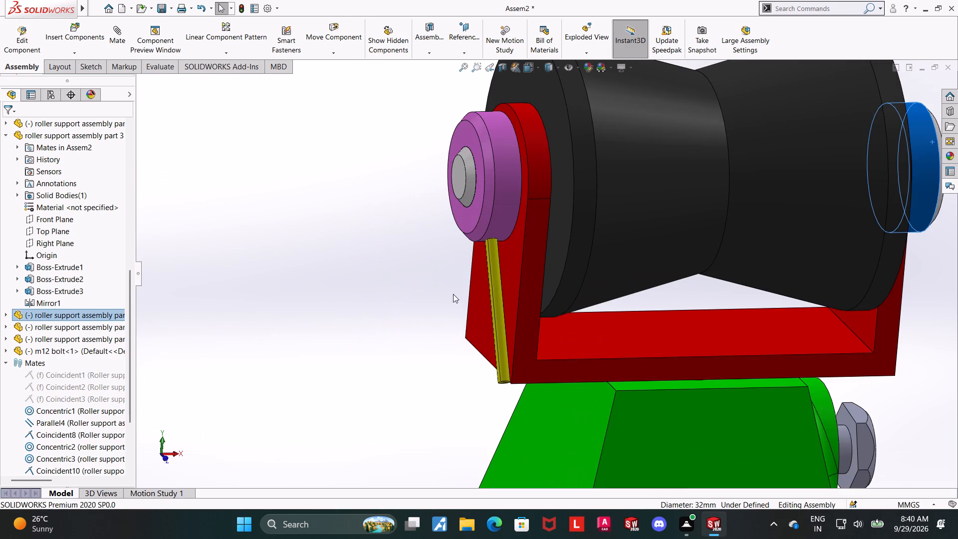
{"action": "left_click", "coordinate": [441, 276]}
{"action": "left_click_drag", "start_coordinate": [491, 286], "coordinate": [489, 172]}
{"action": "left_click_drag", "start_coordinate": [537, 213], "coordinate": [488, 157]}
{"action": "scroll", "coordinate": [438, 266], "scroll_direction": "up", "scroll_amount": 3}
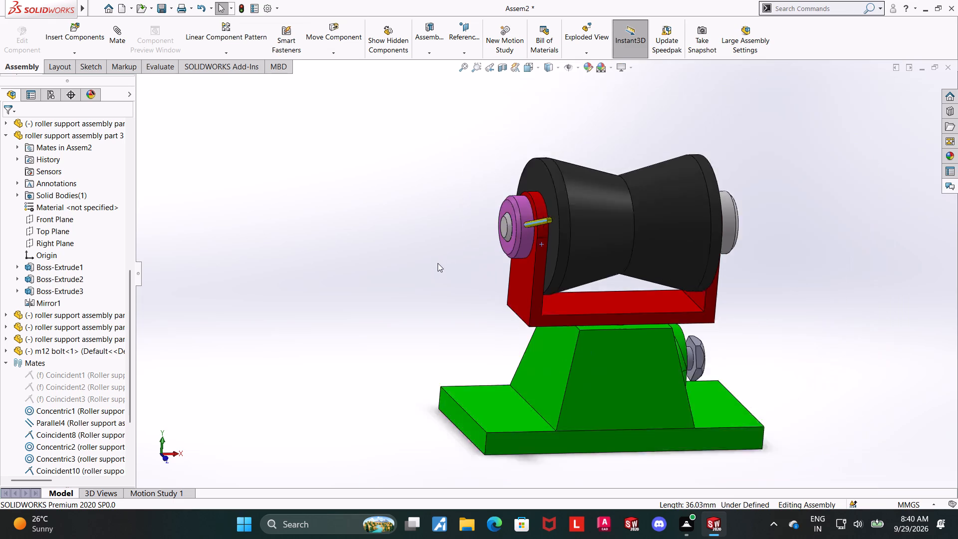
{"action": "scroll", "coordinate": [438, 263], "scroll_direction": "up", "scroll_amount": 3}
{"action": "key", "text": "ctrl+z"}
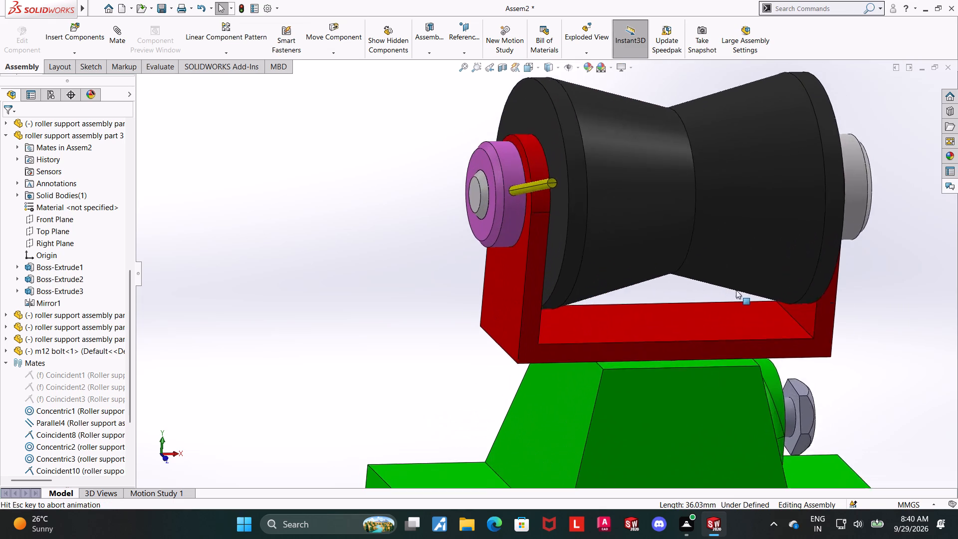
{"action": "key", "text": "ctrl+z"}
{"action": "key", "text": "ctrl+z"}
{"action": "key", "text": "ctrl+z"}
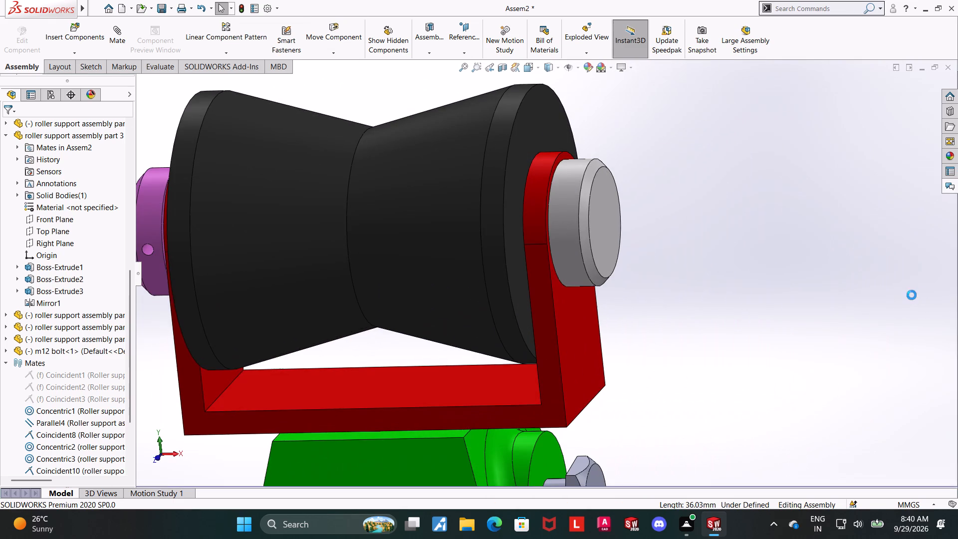
Turn the grey shaft by its head until the yellow split pin stands upright in the collar.
{"action": "middle_click_drag", "start_coordinate": [701, 296], "coordinate": [770, 308]}
{"action": "scroll", "coordinate": [802, 307], "scroll_direction": "up", "scroll_amount": 3}
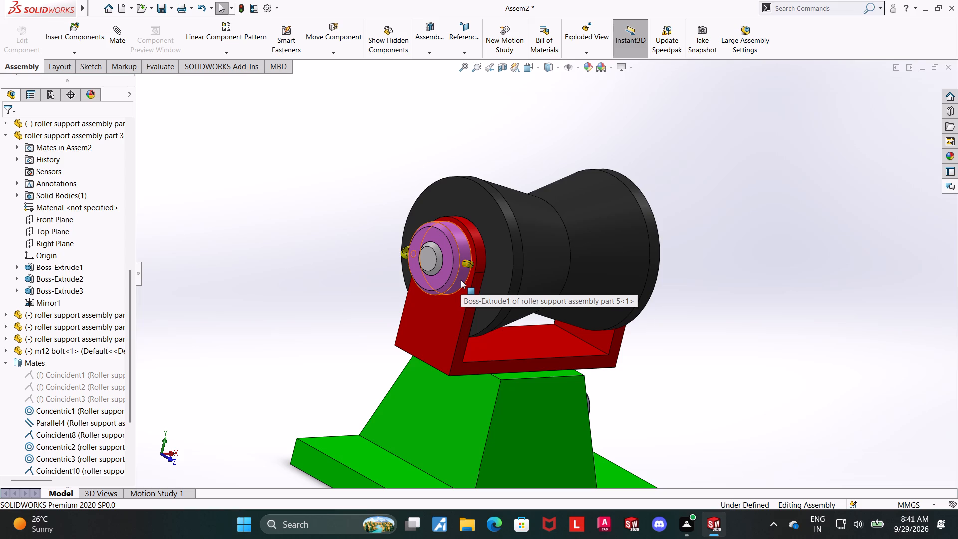
{"action": "middle_click_drag", "start_coordinate": [760, 303], "coordinate": [720, 293]}
{"action": "scroll", "coordinate": [744, 304], "scroll_direction": "down", "scroll_amount": 1}
{"action": "middle_click_drag", "start_coordinate": [720, 299], "coordinate": [742, 306]}
{"action": "left_click", "coordinate": [738, 299]}
{"action": "left_click_drag", "start_coordinate": [647, 226], "coordinate": [659, 305]}
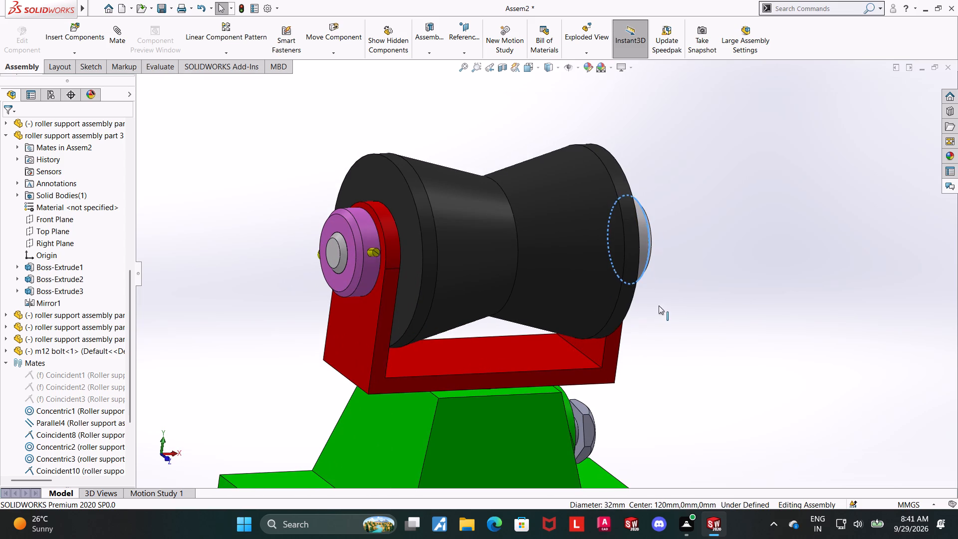
{"action": "left_click_drag", "start_coordinate": [659, 305], "coordinate": [659, 327]}
{"action": "left_click_drag", "start_coordinate": [643, 228], "coordinate": [642, 414]}
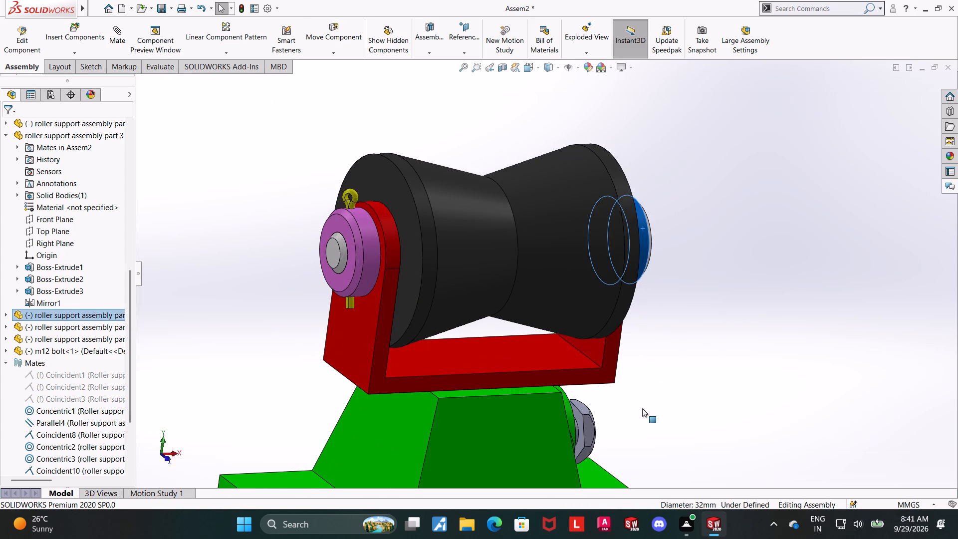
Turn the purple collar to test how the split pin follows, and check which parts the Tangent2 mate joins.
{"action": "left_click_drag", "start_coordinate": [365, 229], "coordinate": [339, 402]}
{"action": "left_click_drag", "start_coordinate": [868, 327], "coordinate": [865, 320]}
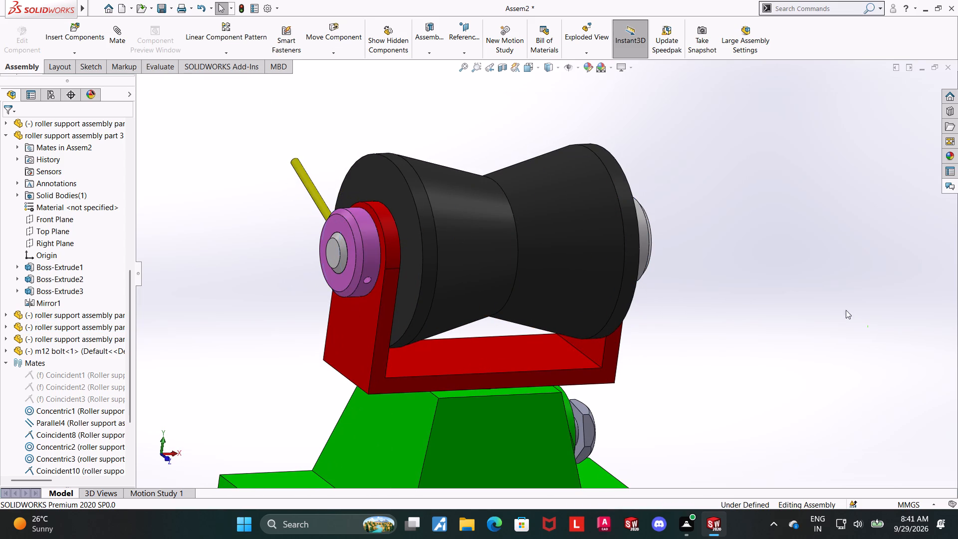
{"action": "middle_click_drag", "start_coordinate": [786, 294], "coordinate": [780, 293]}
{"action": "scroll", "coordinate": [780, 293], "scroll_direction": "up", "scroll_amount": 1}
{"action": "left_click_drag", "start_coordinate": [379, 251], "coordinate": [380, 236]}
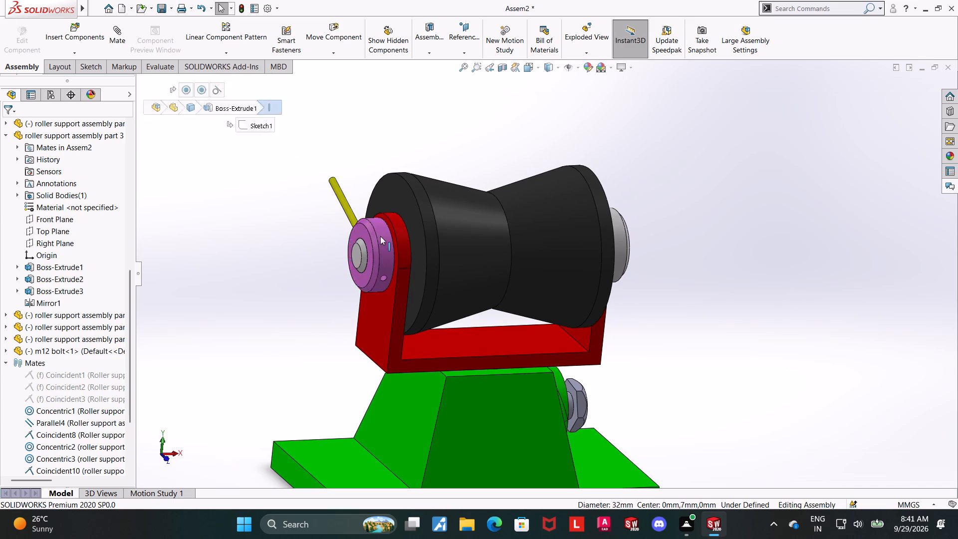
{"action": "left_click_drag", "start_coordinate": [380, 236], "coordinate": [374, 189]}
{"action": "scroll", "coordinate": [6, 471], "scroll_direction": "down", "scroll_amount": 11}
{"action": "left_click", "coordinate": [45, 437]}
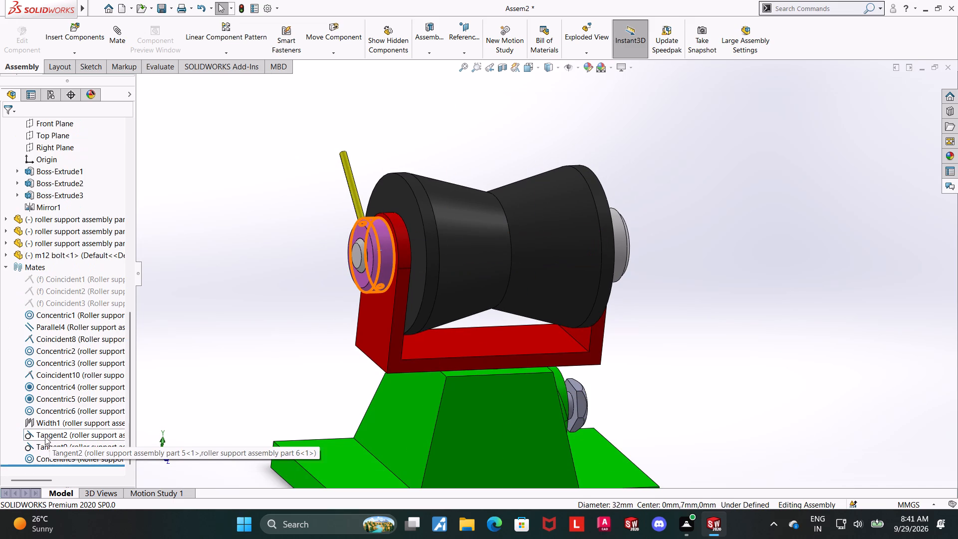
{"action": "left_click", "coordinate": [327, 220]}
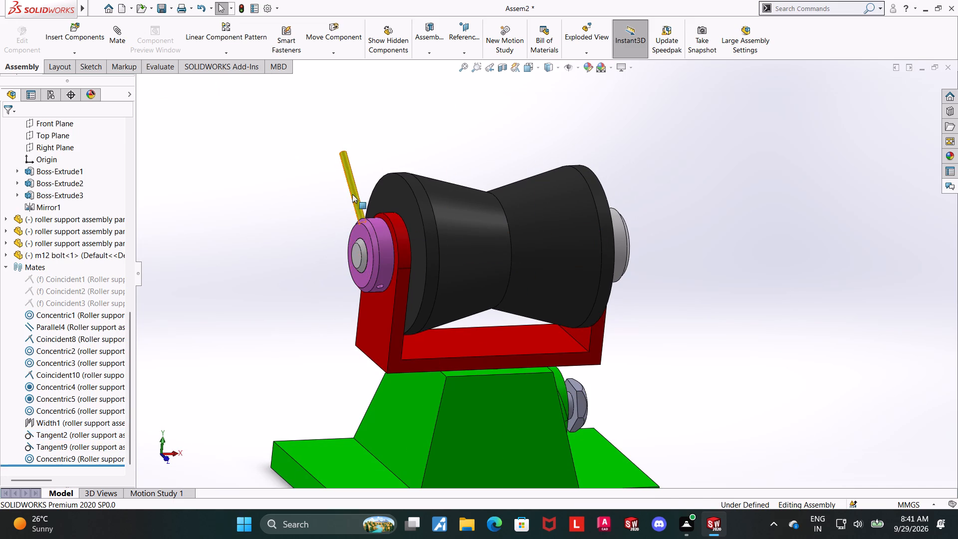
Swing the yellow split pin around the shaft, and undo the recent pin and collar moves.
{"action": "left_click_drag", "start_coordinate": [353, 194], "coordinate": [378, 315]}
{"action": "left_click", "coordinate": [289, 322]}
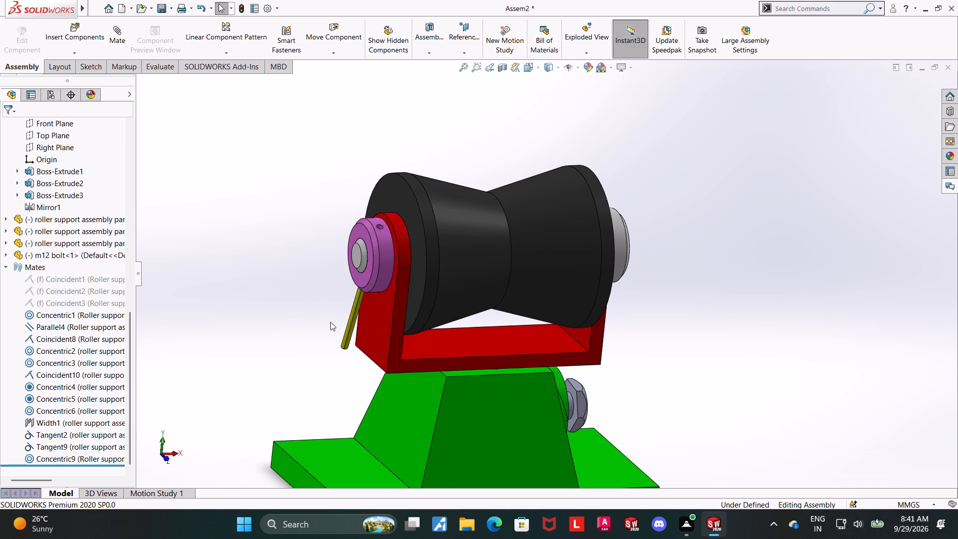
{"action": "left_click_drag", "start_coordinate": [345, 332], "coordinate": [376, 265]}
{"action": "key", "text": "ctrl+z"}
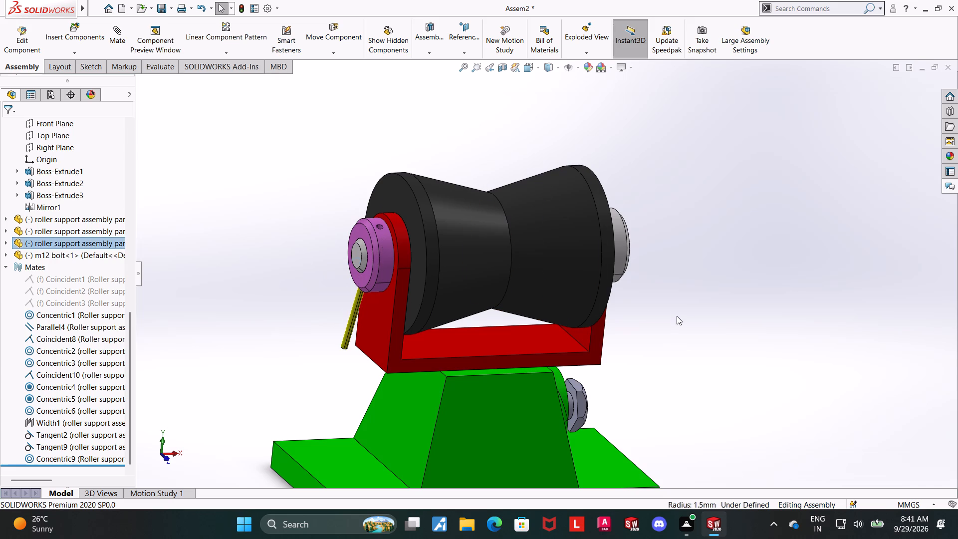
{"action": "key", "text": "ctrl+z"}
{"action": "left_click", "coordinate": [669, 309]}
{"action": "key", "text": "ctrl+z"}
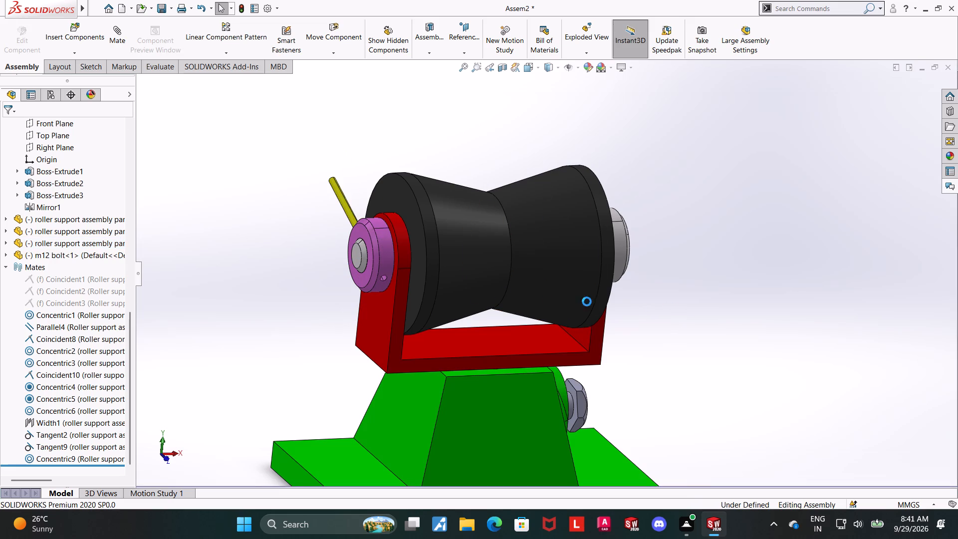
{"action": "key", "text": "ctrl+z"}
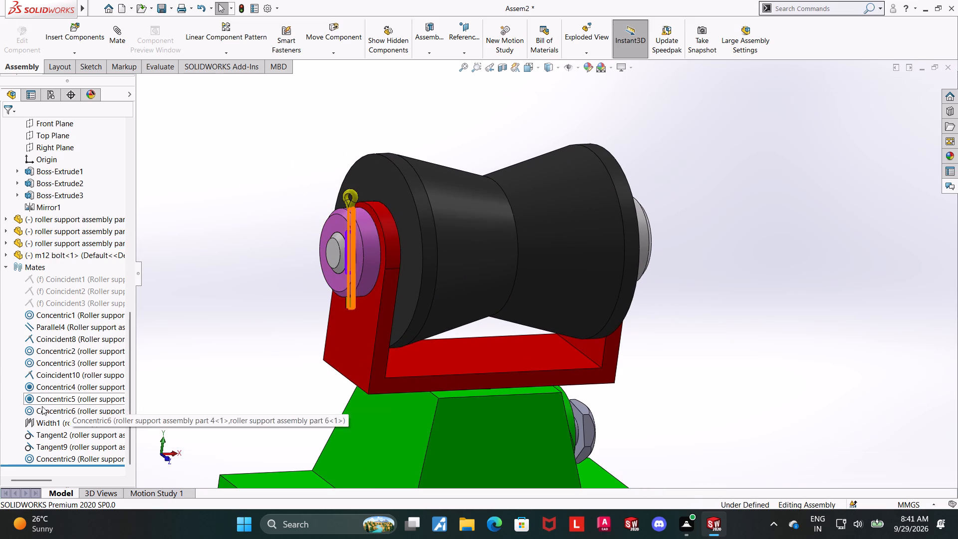
Edit the Concentric5 mate to remove its Lock rotation option.
{"action": "left_click", "coordinate": [38, 396]}
{"action": "left_click", "coordinate": [53, 367]}
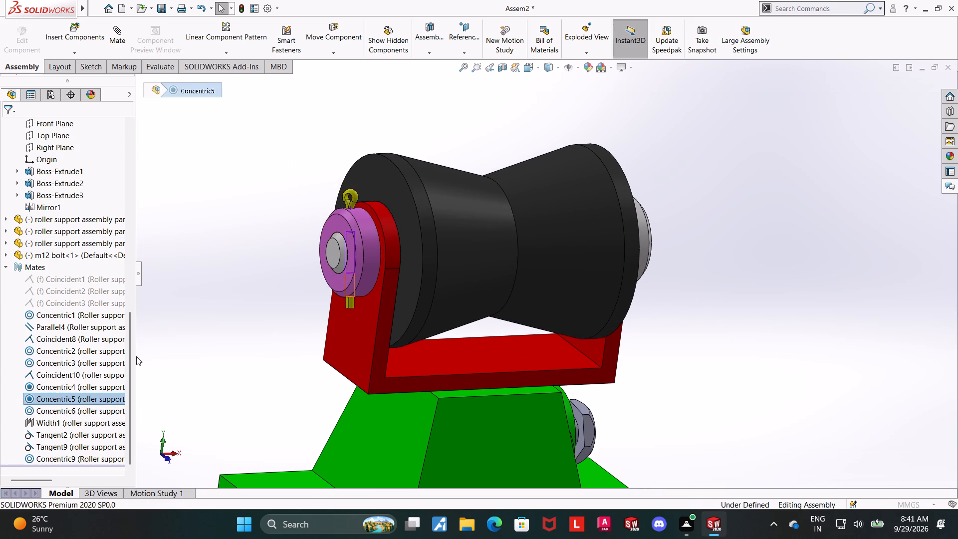
{"action": "left_click", "coordinate": [26, 336]}
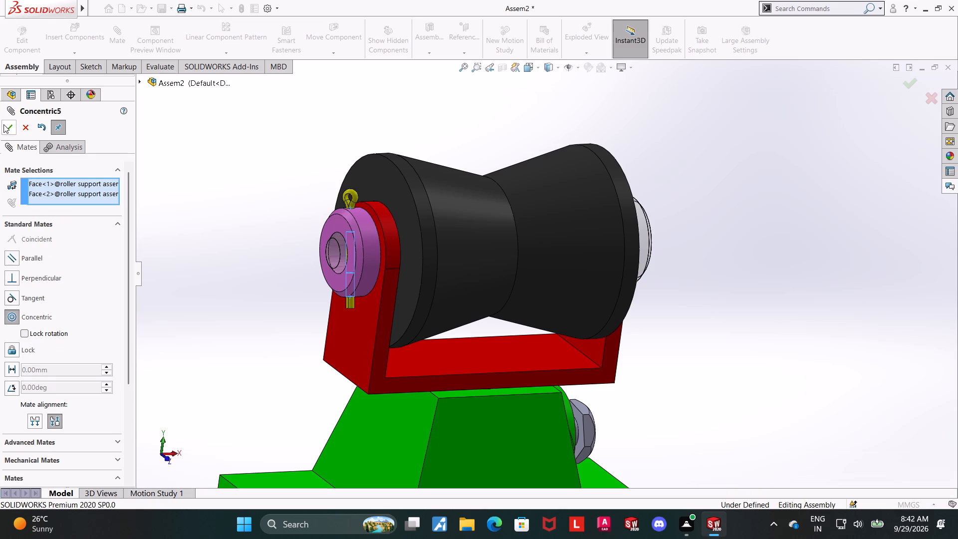
{"action": "left_click", "coordinate": [4, 124]}
{"action": "left_click", "coordinate": [25, 125]}
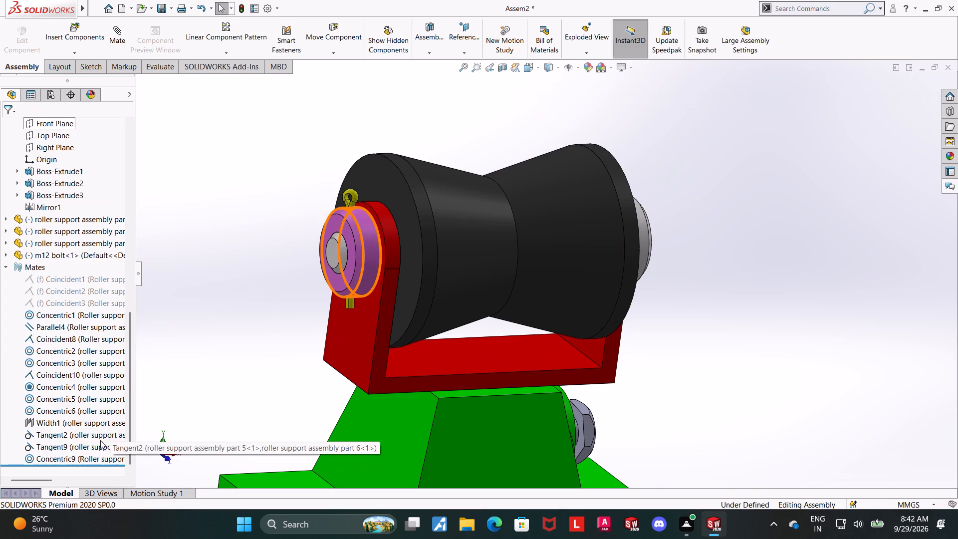
Edit the Concentric4 mate to remove its Lock rotation option.
{"action": "left_click", "coordinate": [40, 387]}
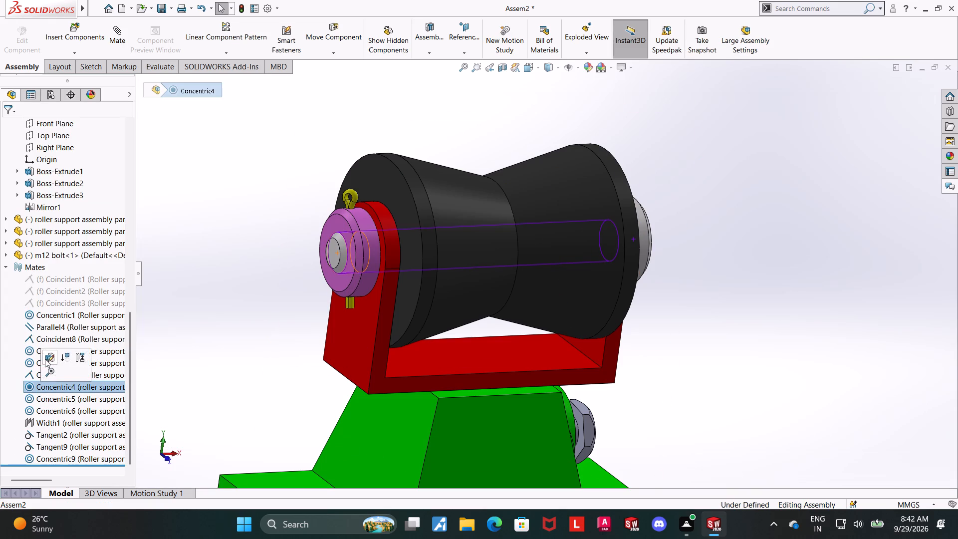
{"action": "left_click", "coordinate": [45, 359]}
{"action": "left_click", "coordinate": [24, 332]}
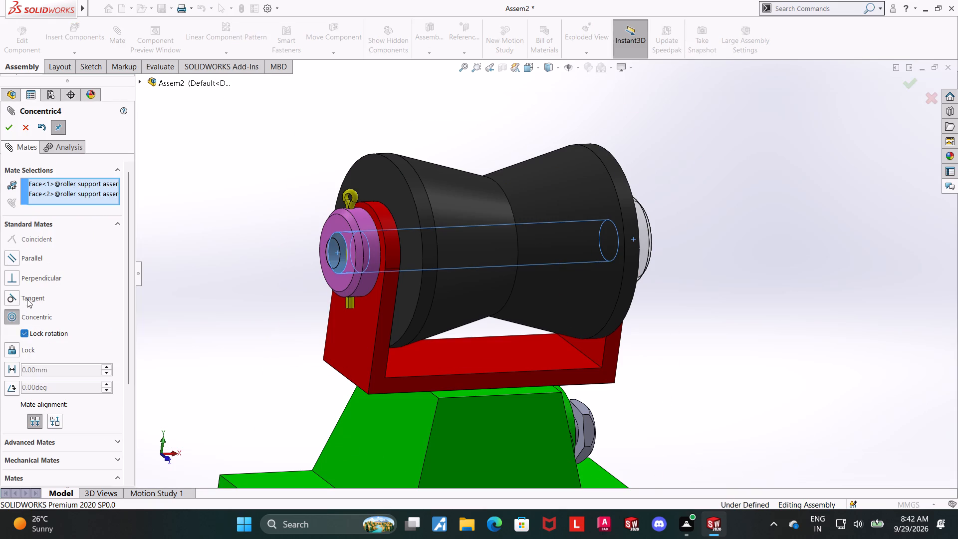
{"action": "left_click", "coordinate": [6, 128]}
{"action": "left_click", "coordinate": [190, 219]}
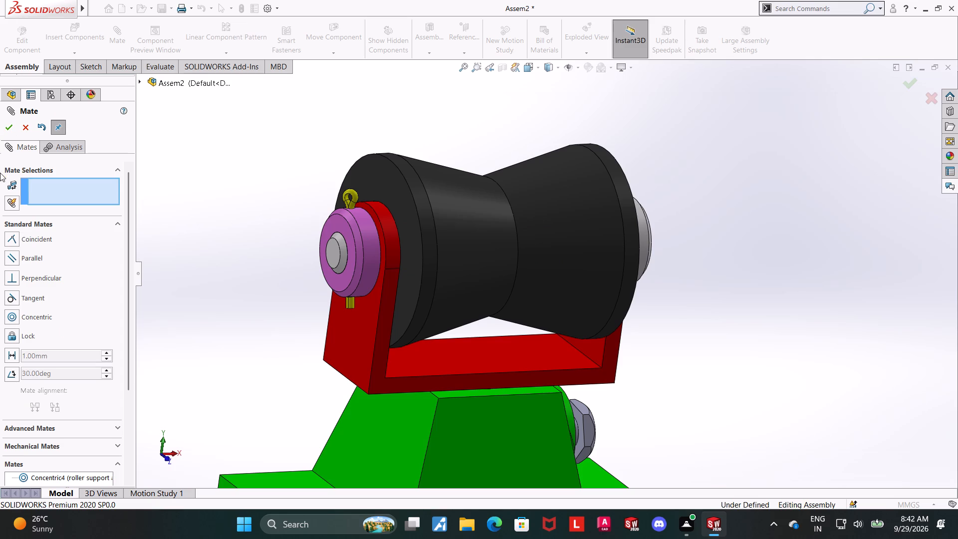
{"action": "left_click", "coordinate": [23, 125]}
Turn and swing the yellow split pin to test how it moves with the collar and shaft.
{"action": "left_click_drag", "start_coordinate": [351, 194], "coordinate": [359, 209]}
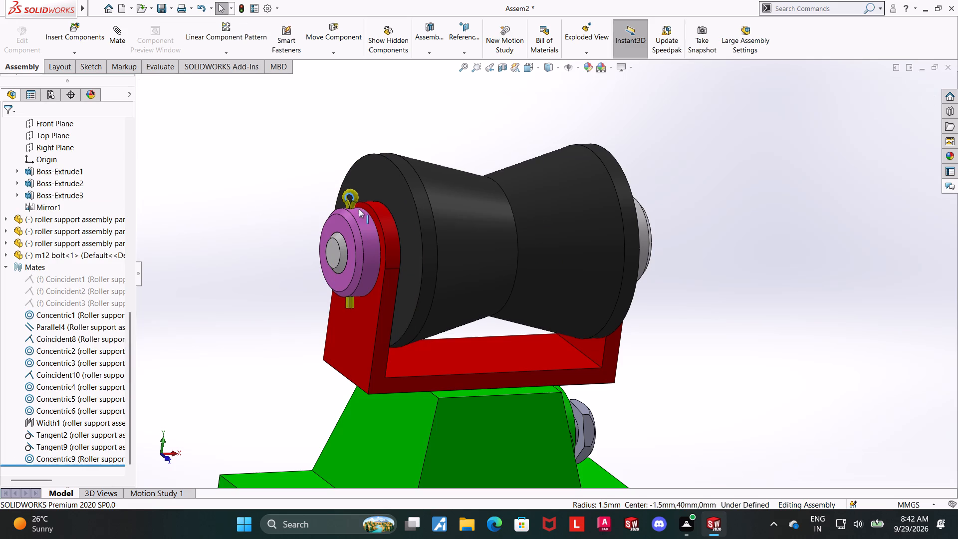
{"action": "left_click_drag", "start_coordinate": [359, 209], "coordinate": [331, 166]}
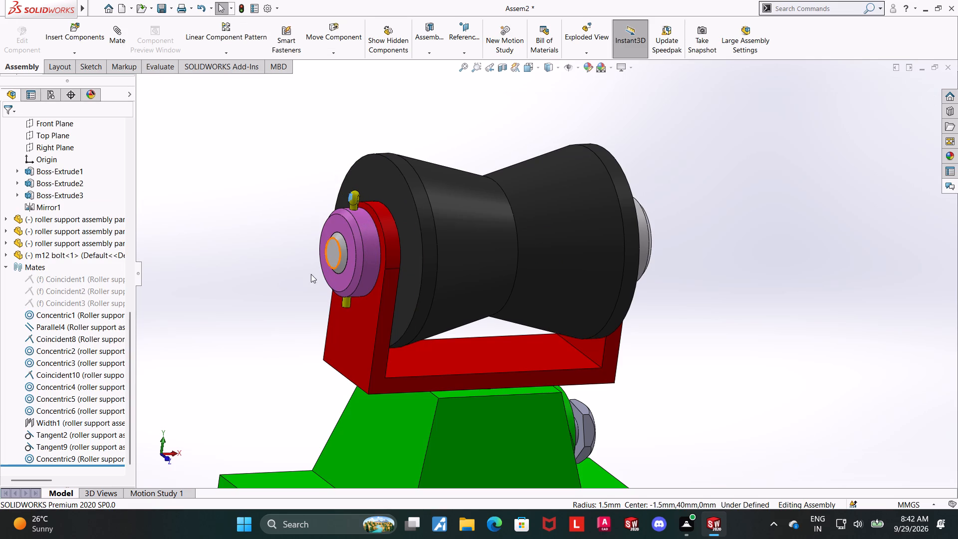
{"action": "left_click", "coordinate": [248, 274]}
{"action": "scroll", "coordinate": [364, 230], "scroll_direction": "down", "scroll_amount": 4}
{"action": "left_click_drag", "start_coordinate": [393, 161], "coordinate": [415, 216]}
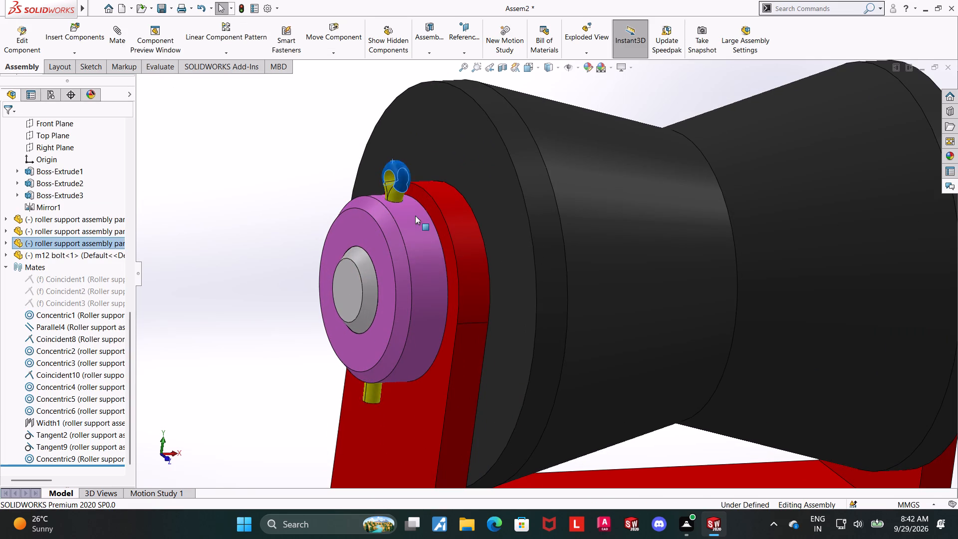
{"action": "left_click_drag", "start_coordinate": [415, 216], "coordinate": [411, 452]}
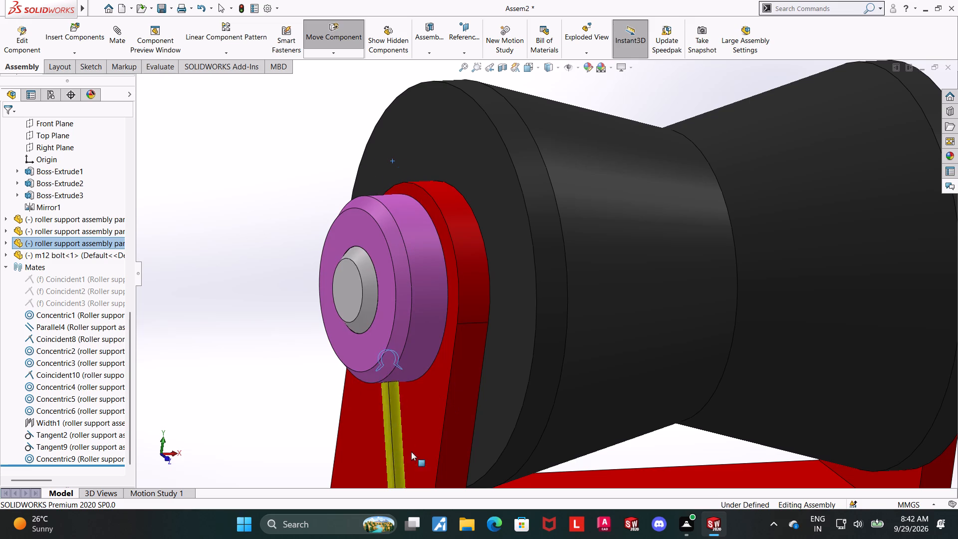
{"action": "left_click_drag", "start_coordinate": [411, 452], "coordinate": [356, 286]}
{"action": "scroll", "coordinate": [342, 317], "scroll_direction": "up", "scroll_amount": 1}
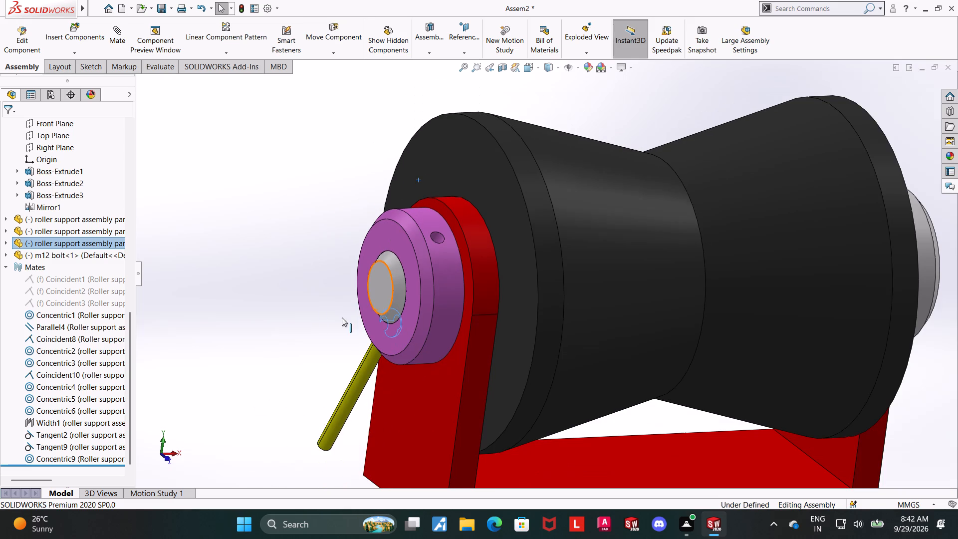
{"action": "left_click", "coordinate": [221, 364]}
{"action": "left_click_drag", "start_coordinate": [332, 433], "coordinate": [371, 359]}
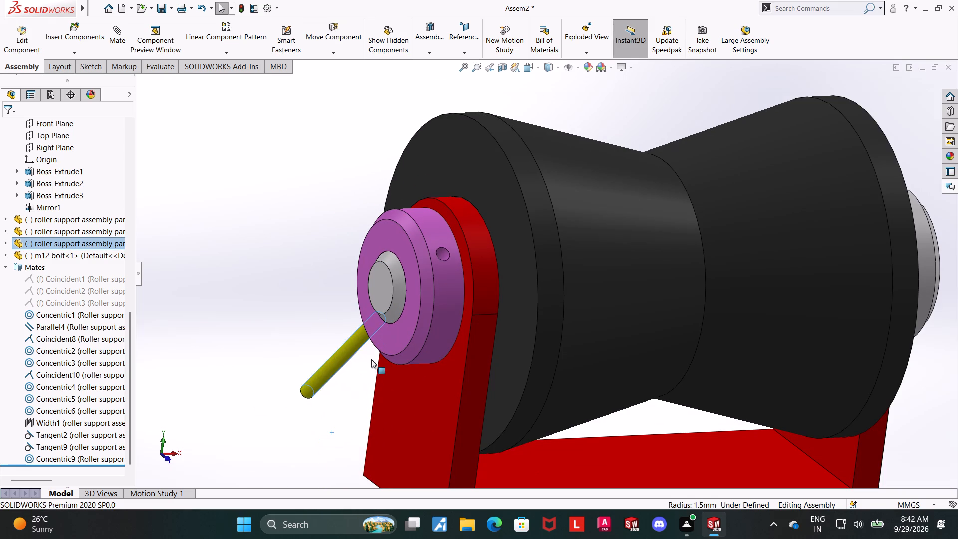
{"action": "left_click_drag", "start_coordinate": [371, 359], "coordinate": [485, 331]}
{"action": "left_click", "coordinate": [357, 355]}
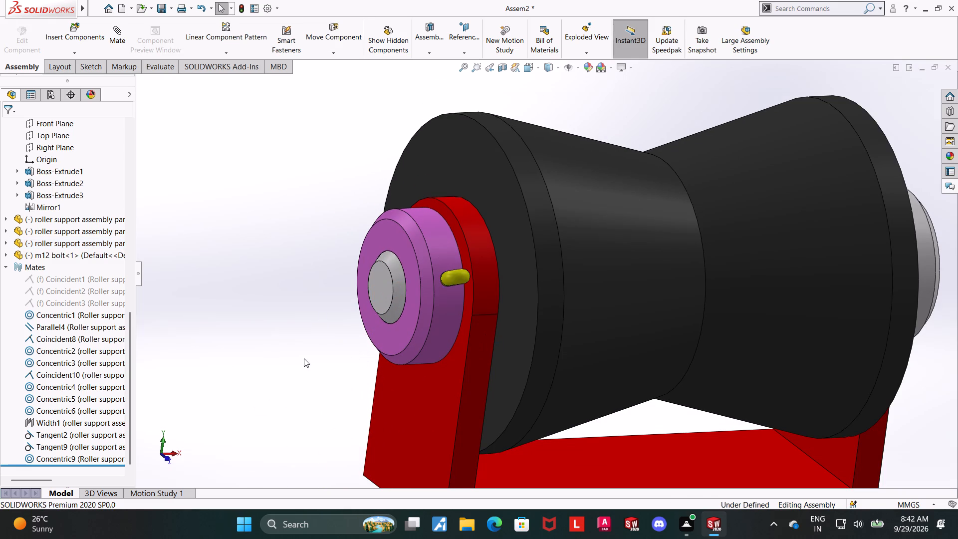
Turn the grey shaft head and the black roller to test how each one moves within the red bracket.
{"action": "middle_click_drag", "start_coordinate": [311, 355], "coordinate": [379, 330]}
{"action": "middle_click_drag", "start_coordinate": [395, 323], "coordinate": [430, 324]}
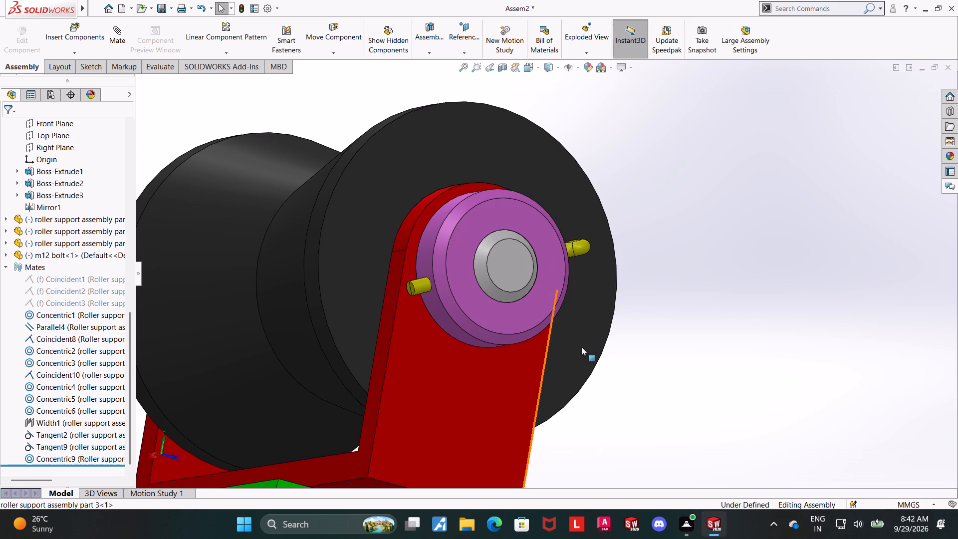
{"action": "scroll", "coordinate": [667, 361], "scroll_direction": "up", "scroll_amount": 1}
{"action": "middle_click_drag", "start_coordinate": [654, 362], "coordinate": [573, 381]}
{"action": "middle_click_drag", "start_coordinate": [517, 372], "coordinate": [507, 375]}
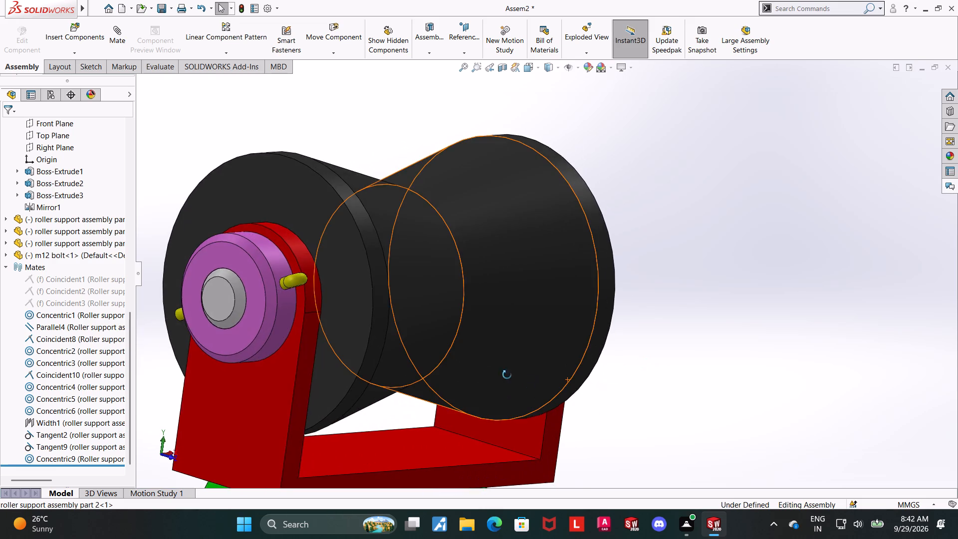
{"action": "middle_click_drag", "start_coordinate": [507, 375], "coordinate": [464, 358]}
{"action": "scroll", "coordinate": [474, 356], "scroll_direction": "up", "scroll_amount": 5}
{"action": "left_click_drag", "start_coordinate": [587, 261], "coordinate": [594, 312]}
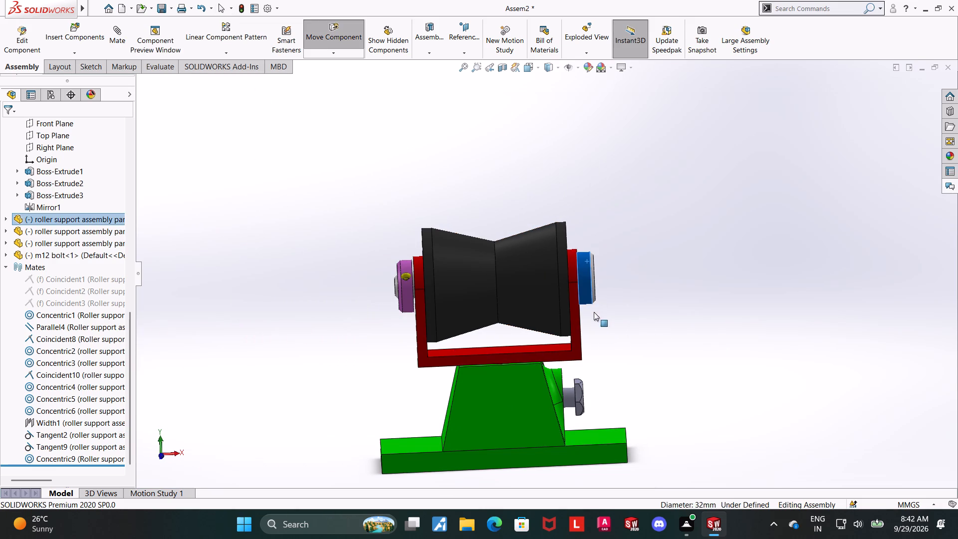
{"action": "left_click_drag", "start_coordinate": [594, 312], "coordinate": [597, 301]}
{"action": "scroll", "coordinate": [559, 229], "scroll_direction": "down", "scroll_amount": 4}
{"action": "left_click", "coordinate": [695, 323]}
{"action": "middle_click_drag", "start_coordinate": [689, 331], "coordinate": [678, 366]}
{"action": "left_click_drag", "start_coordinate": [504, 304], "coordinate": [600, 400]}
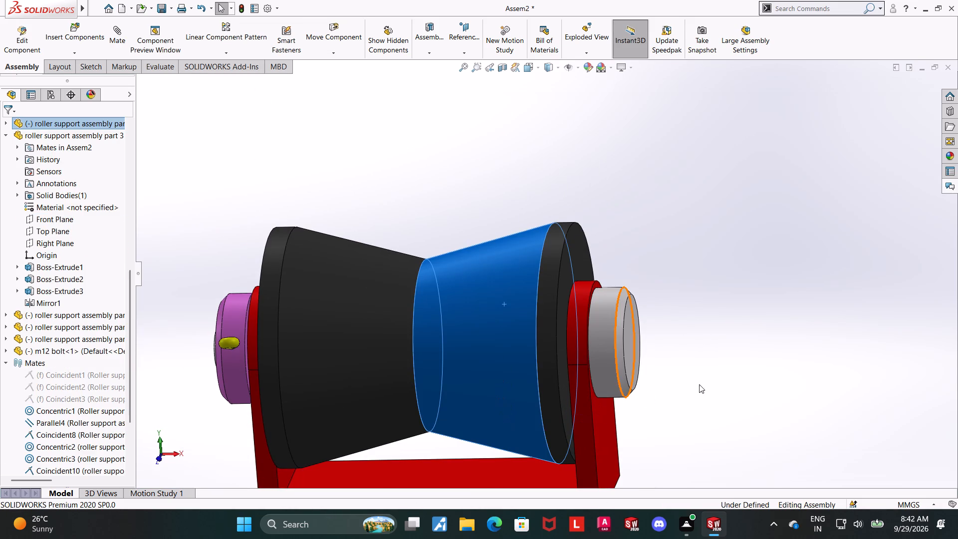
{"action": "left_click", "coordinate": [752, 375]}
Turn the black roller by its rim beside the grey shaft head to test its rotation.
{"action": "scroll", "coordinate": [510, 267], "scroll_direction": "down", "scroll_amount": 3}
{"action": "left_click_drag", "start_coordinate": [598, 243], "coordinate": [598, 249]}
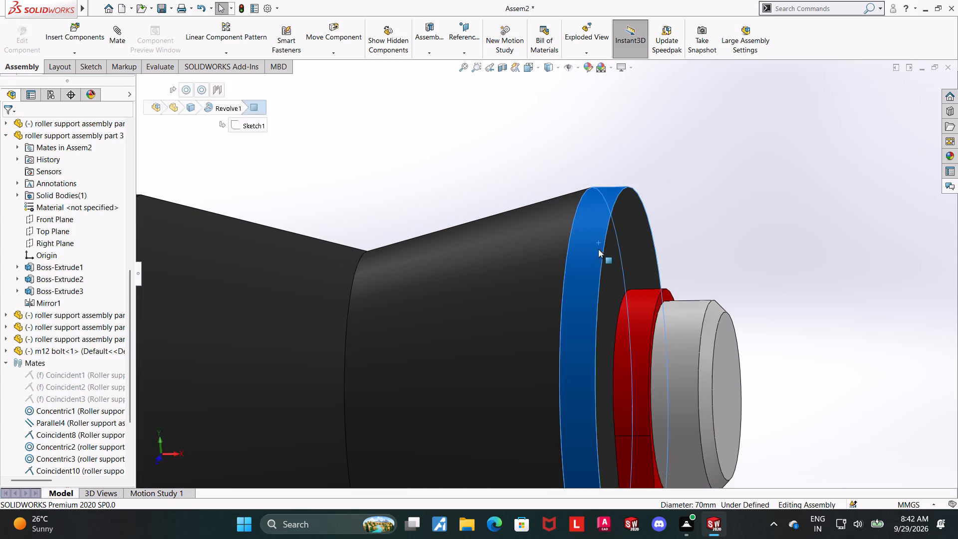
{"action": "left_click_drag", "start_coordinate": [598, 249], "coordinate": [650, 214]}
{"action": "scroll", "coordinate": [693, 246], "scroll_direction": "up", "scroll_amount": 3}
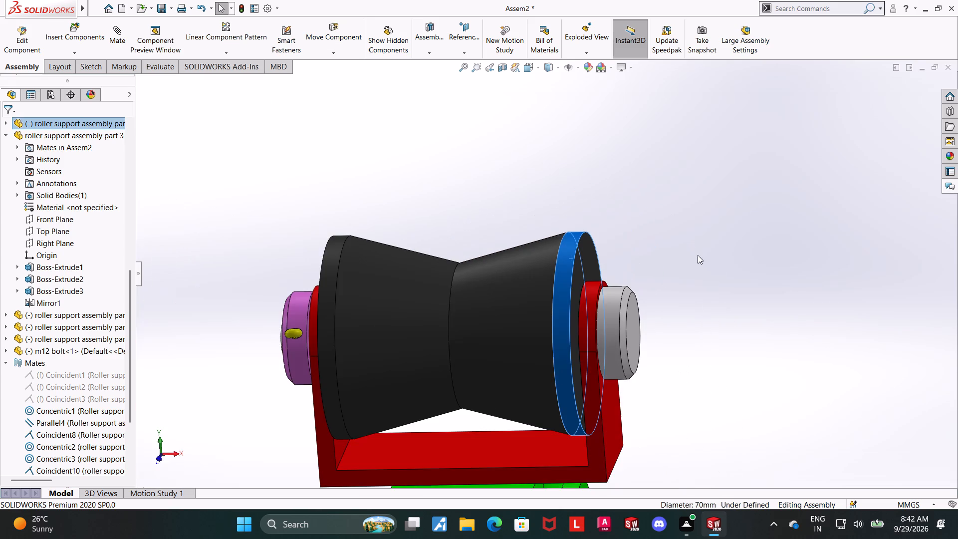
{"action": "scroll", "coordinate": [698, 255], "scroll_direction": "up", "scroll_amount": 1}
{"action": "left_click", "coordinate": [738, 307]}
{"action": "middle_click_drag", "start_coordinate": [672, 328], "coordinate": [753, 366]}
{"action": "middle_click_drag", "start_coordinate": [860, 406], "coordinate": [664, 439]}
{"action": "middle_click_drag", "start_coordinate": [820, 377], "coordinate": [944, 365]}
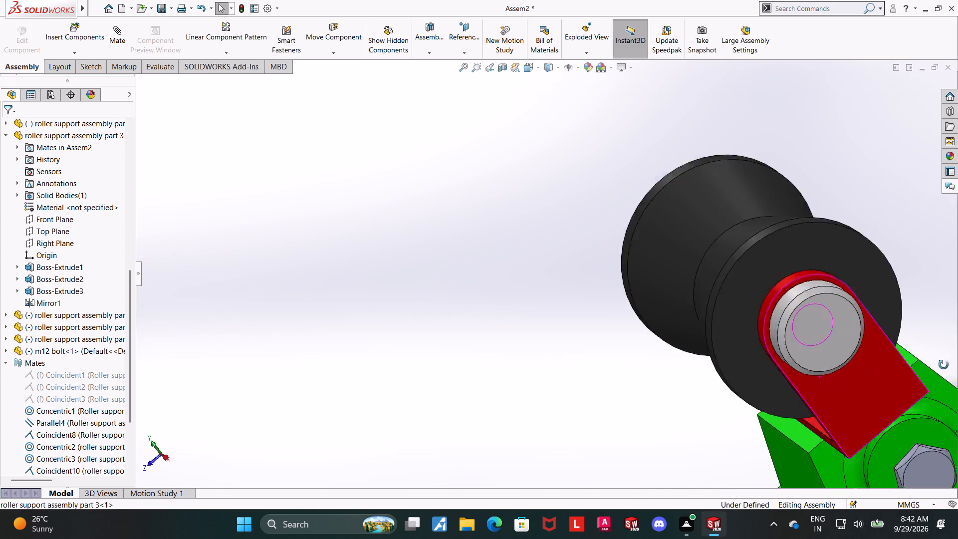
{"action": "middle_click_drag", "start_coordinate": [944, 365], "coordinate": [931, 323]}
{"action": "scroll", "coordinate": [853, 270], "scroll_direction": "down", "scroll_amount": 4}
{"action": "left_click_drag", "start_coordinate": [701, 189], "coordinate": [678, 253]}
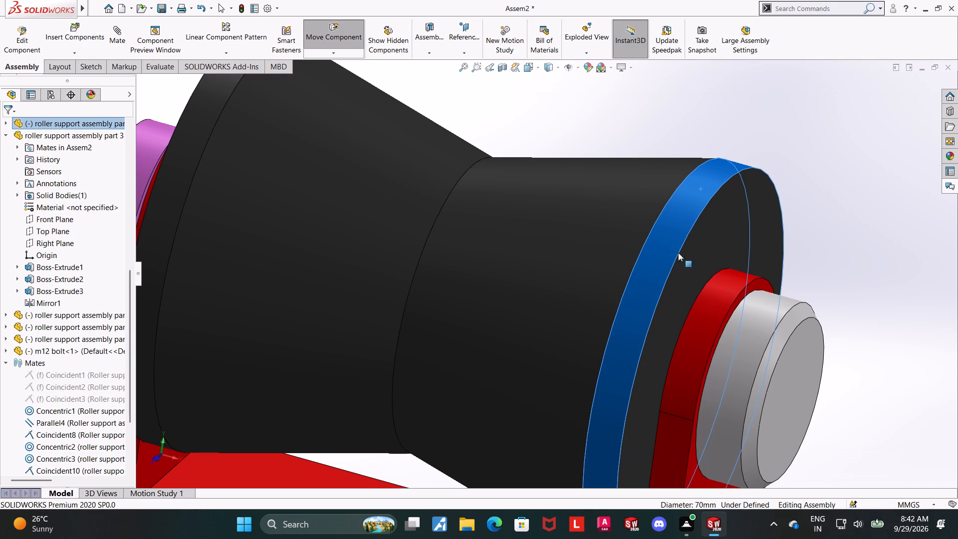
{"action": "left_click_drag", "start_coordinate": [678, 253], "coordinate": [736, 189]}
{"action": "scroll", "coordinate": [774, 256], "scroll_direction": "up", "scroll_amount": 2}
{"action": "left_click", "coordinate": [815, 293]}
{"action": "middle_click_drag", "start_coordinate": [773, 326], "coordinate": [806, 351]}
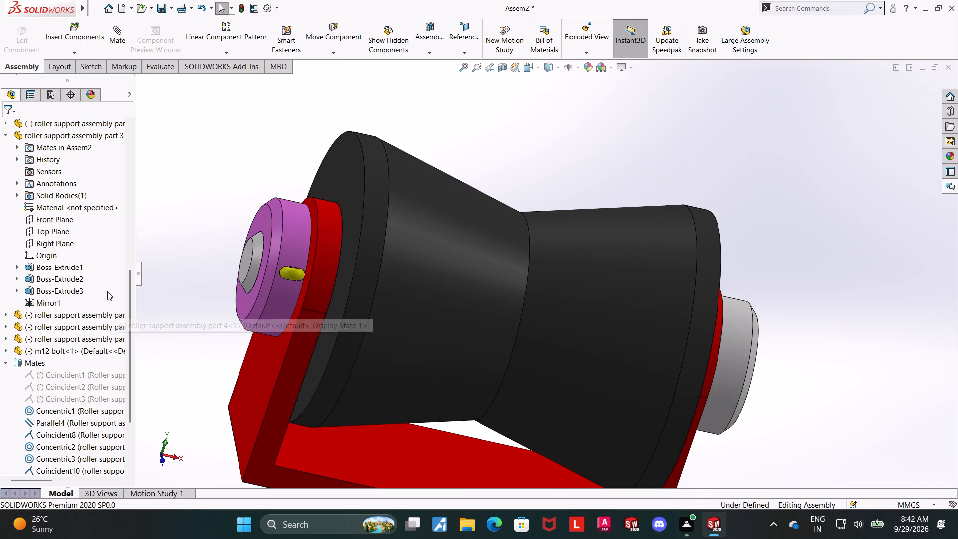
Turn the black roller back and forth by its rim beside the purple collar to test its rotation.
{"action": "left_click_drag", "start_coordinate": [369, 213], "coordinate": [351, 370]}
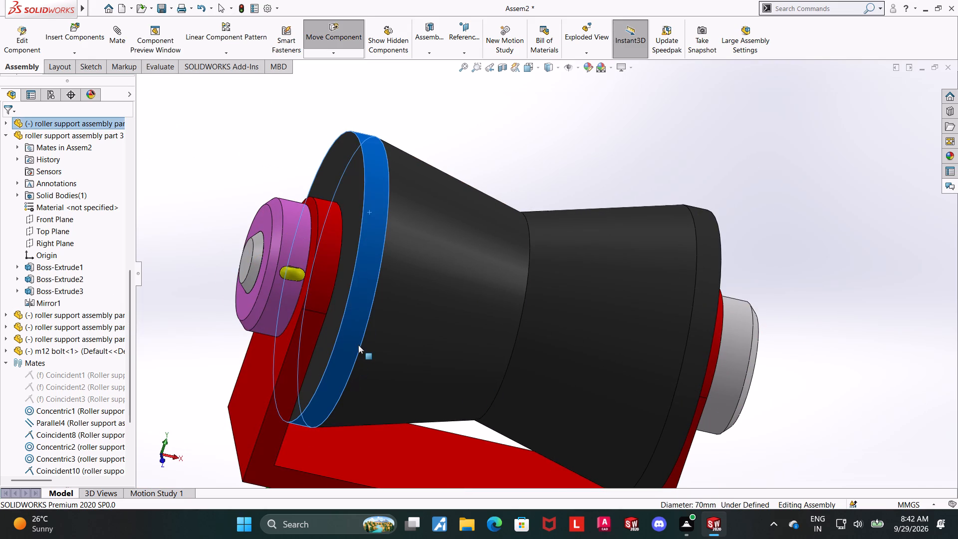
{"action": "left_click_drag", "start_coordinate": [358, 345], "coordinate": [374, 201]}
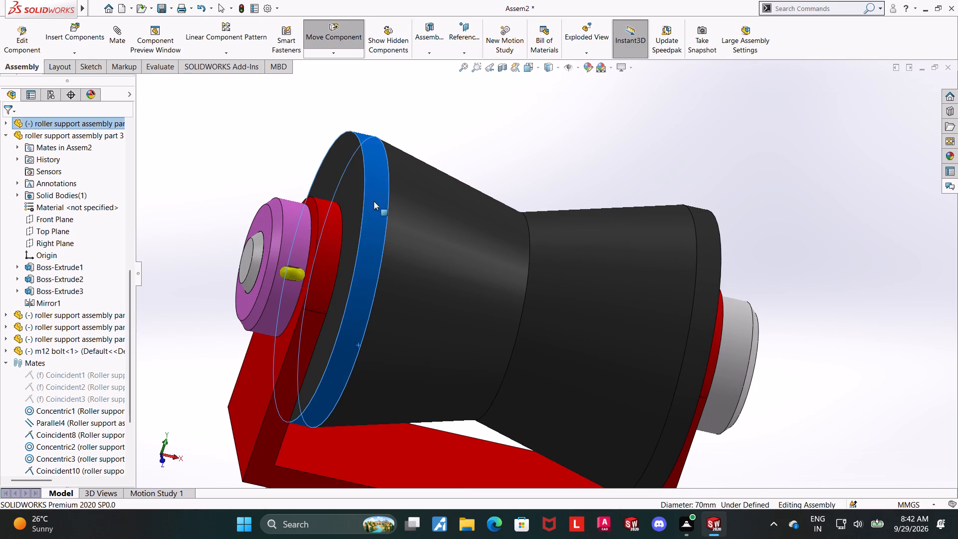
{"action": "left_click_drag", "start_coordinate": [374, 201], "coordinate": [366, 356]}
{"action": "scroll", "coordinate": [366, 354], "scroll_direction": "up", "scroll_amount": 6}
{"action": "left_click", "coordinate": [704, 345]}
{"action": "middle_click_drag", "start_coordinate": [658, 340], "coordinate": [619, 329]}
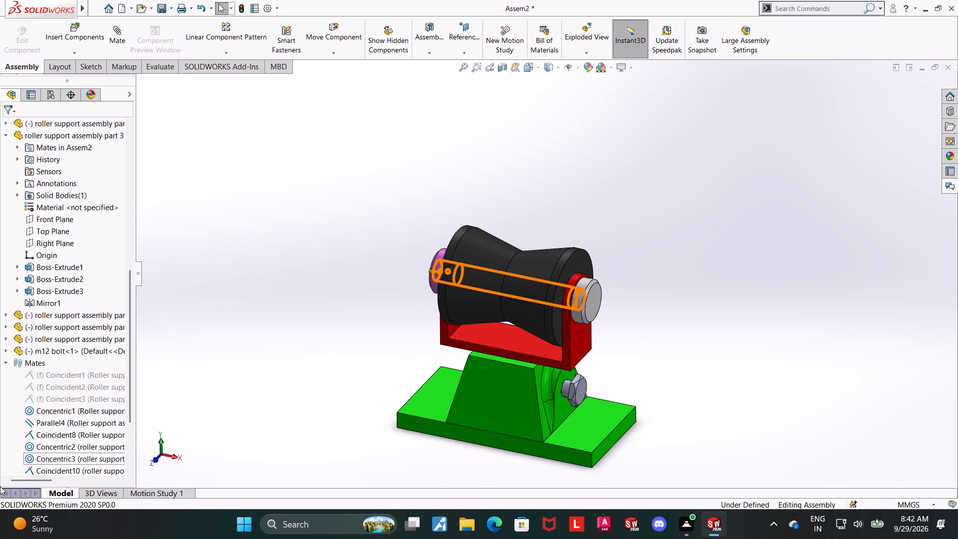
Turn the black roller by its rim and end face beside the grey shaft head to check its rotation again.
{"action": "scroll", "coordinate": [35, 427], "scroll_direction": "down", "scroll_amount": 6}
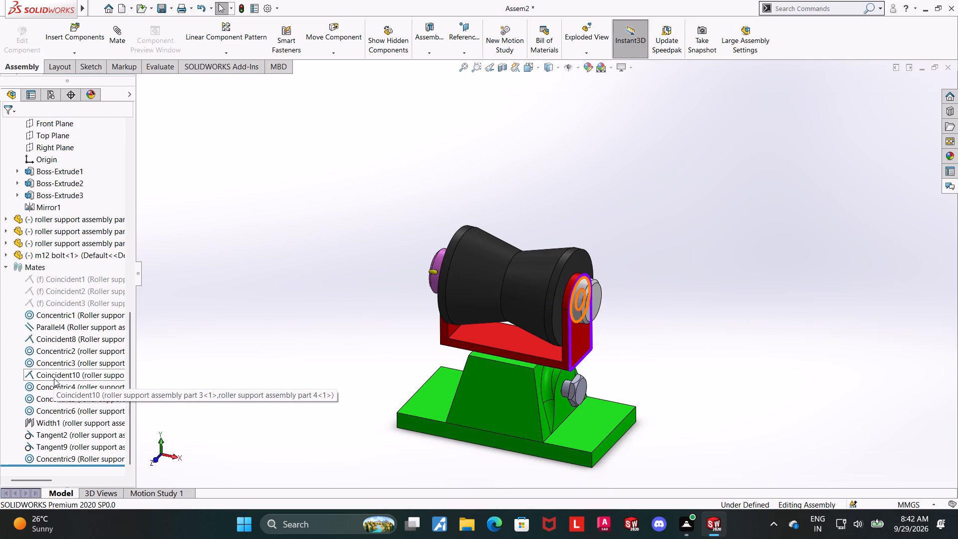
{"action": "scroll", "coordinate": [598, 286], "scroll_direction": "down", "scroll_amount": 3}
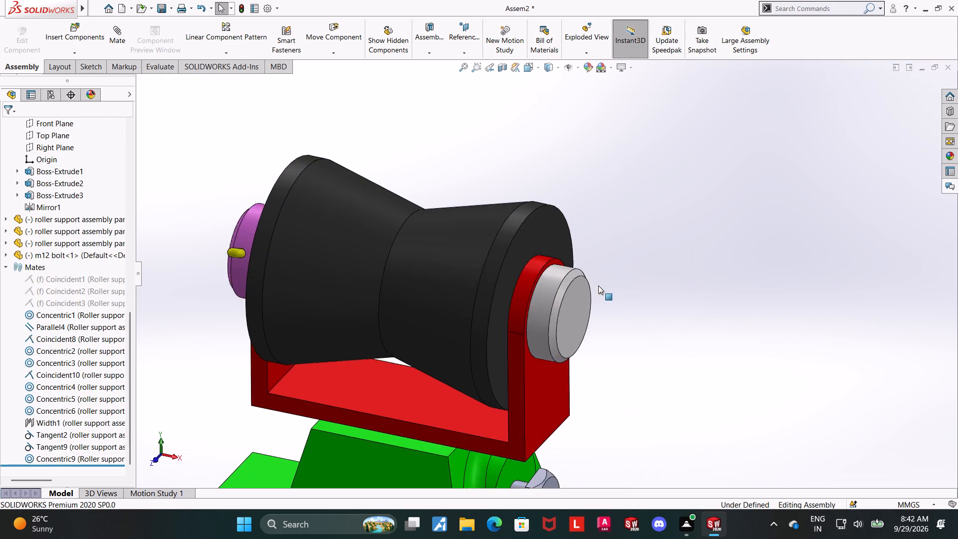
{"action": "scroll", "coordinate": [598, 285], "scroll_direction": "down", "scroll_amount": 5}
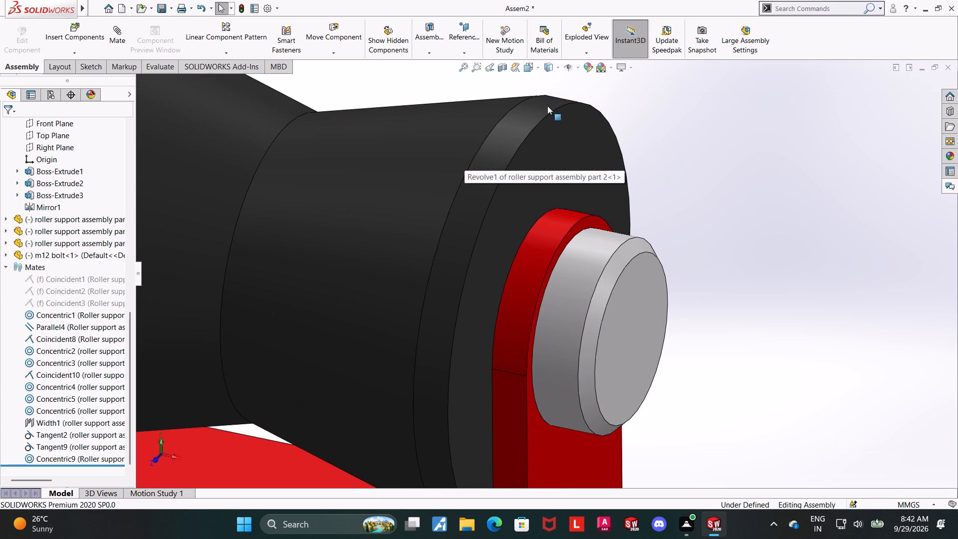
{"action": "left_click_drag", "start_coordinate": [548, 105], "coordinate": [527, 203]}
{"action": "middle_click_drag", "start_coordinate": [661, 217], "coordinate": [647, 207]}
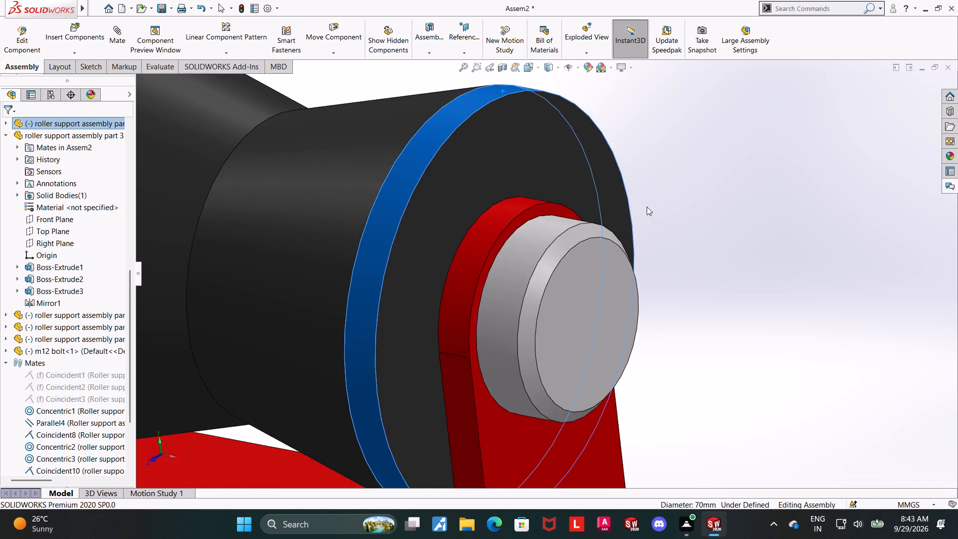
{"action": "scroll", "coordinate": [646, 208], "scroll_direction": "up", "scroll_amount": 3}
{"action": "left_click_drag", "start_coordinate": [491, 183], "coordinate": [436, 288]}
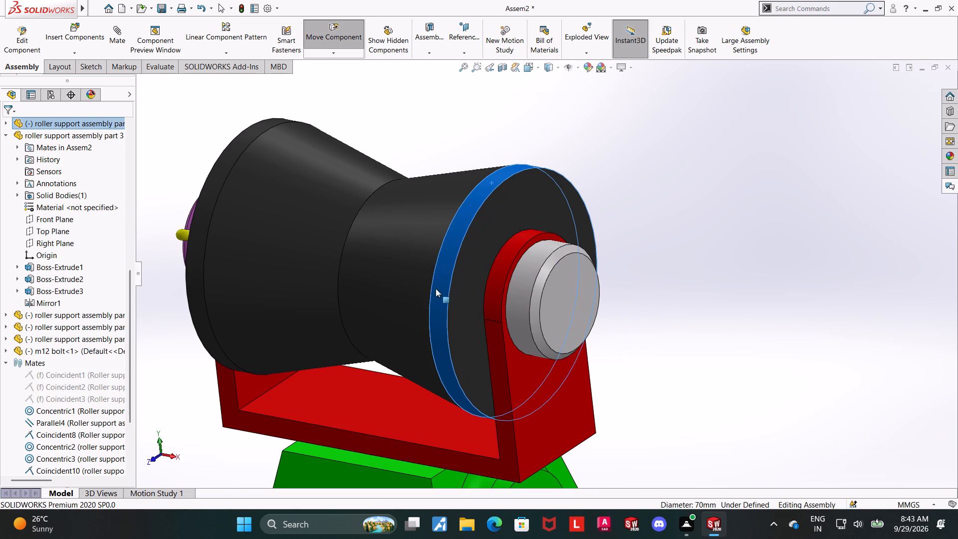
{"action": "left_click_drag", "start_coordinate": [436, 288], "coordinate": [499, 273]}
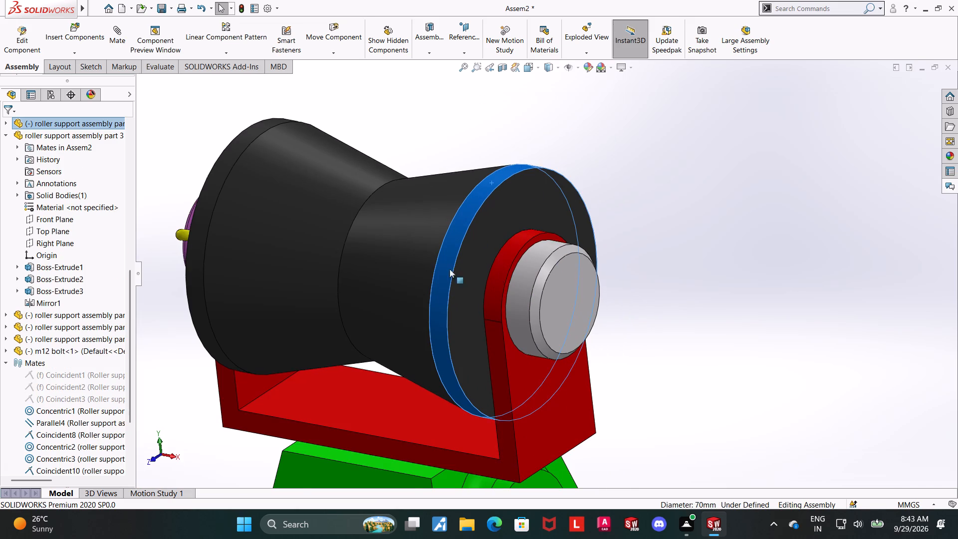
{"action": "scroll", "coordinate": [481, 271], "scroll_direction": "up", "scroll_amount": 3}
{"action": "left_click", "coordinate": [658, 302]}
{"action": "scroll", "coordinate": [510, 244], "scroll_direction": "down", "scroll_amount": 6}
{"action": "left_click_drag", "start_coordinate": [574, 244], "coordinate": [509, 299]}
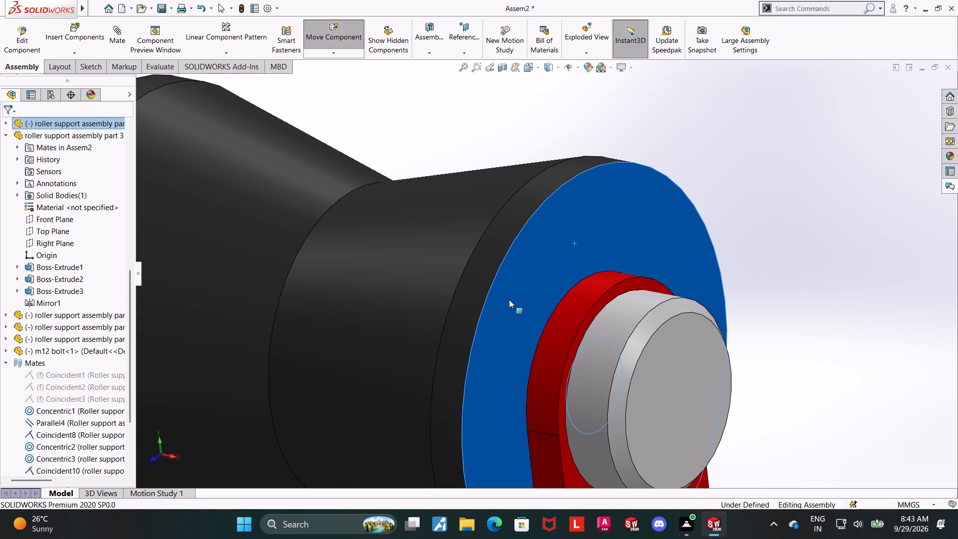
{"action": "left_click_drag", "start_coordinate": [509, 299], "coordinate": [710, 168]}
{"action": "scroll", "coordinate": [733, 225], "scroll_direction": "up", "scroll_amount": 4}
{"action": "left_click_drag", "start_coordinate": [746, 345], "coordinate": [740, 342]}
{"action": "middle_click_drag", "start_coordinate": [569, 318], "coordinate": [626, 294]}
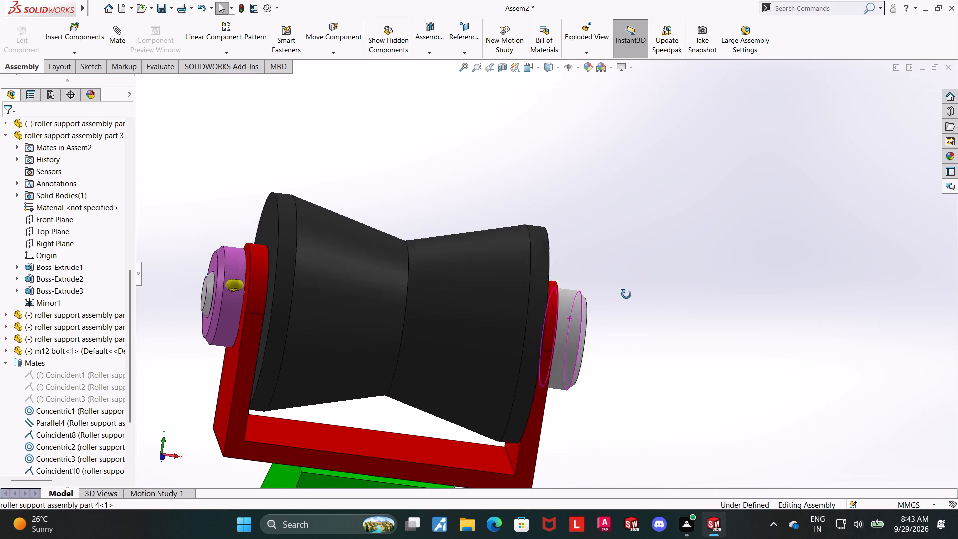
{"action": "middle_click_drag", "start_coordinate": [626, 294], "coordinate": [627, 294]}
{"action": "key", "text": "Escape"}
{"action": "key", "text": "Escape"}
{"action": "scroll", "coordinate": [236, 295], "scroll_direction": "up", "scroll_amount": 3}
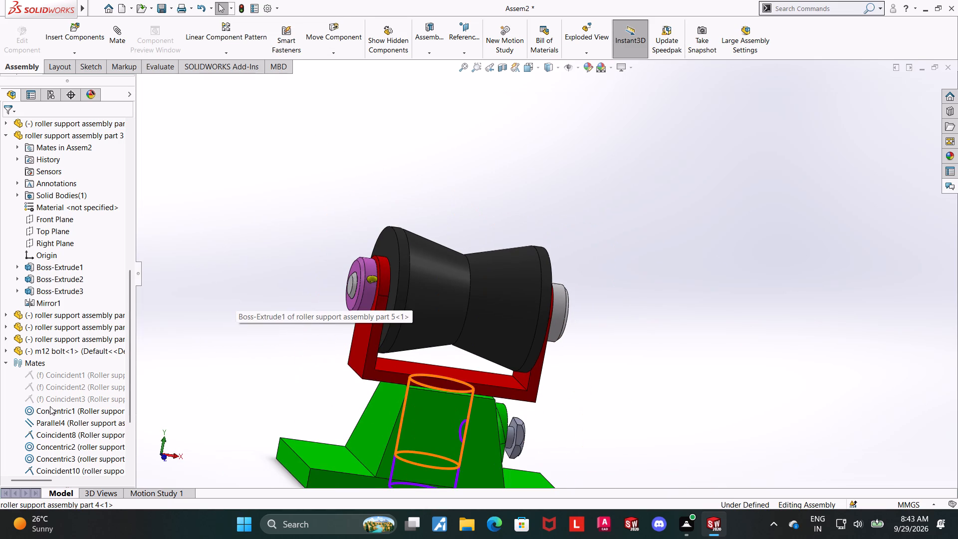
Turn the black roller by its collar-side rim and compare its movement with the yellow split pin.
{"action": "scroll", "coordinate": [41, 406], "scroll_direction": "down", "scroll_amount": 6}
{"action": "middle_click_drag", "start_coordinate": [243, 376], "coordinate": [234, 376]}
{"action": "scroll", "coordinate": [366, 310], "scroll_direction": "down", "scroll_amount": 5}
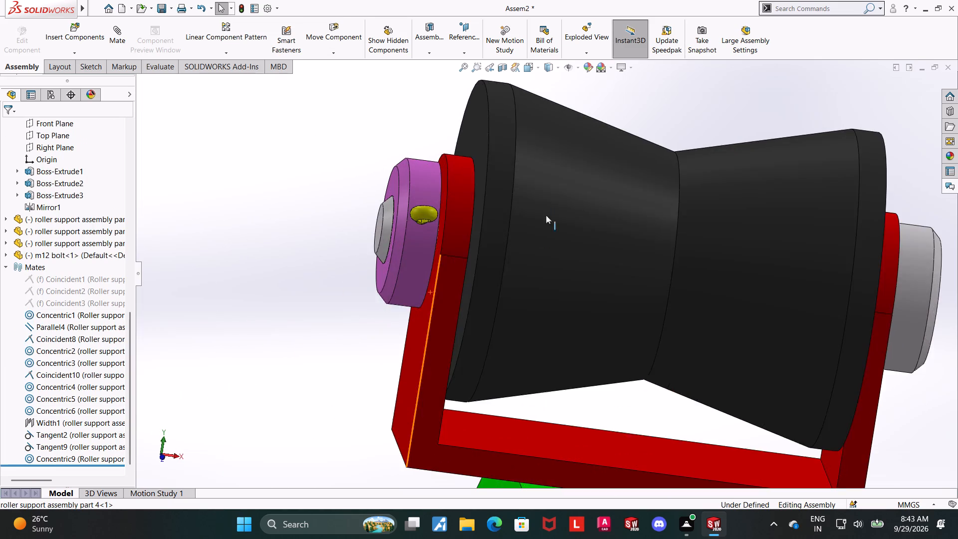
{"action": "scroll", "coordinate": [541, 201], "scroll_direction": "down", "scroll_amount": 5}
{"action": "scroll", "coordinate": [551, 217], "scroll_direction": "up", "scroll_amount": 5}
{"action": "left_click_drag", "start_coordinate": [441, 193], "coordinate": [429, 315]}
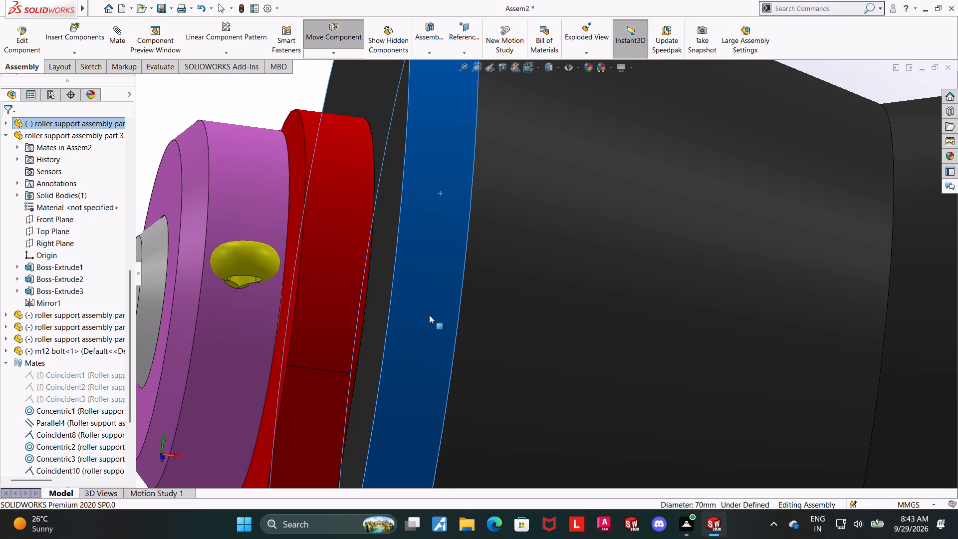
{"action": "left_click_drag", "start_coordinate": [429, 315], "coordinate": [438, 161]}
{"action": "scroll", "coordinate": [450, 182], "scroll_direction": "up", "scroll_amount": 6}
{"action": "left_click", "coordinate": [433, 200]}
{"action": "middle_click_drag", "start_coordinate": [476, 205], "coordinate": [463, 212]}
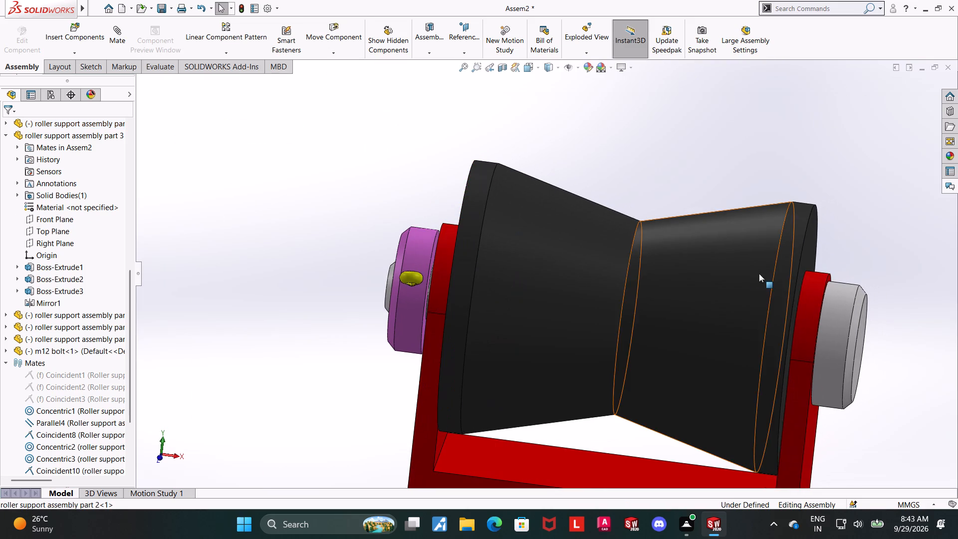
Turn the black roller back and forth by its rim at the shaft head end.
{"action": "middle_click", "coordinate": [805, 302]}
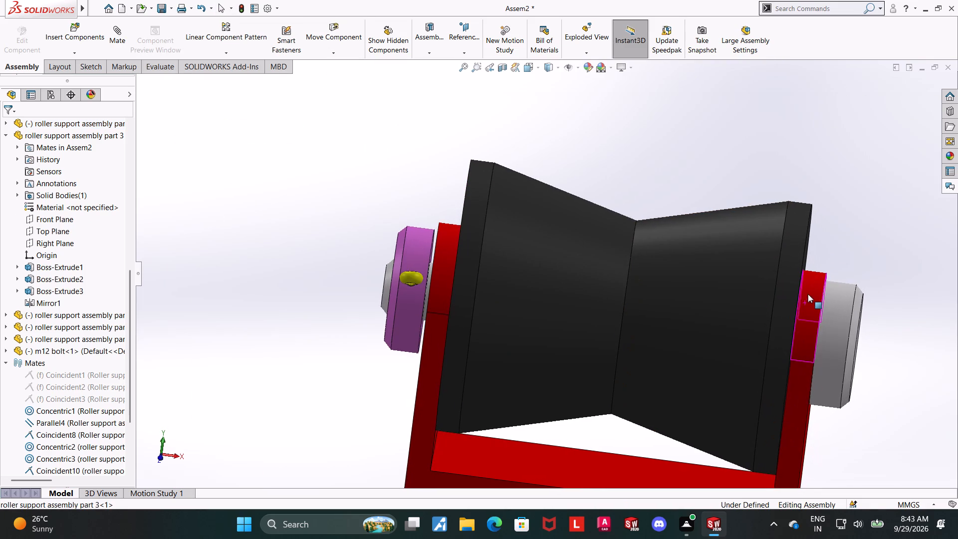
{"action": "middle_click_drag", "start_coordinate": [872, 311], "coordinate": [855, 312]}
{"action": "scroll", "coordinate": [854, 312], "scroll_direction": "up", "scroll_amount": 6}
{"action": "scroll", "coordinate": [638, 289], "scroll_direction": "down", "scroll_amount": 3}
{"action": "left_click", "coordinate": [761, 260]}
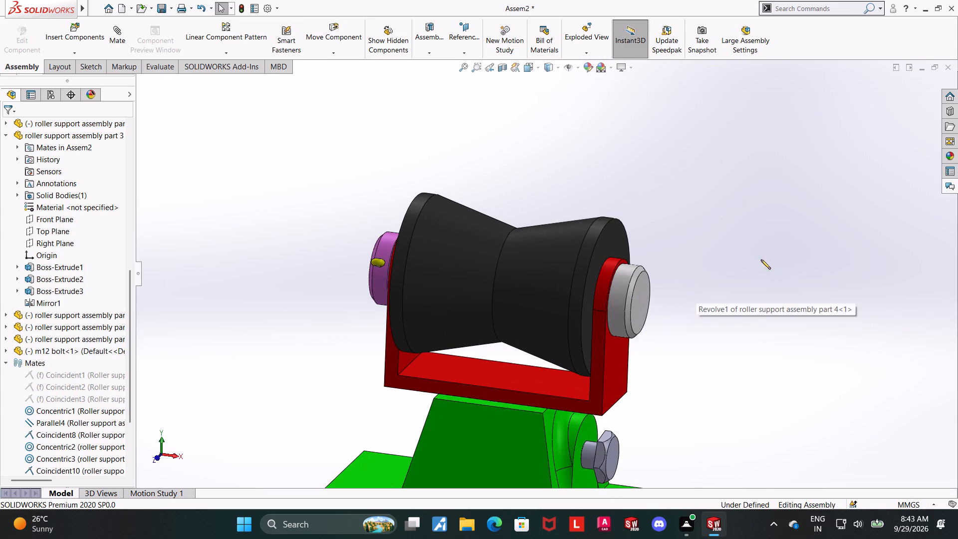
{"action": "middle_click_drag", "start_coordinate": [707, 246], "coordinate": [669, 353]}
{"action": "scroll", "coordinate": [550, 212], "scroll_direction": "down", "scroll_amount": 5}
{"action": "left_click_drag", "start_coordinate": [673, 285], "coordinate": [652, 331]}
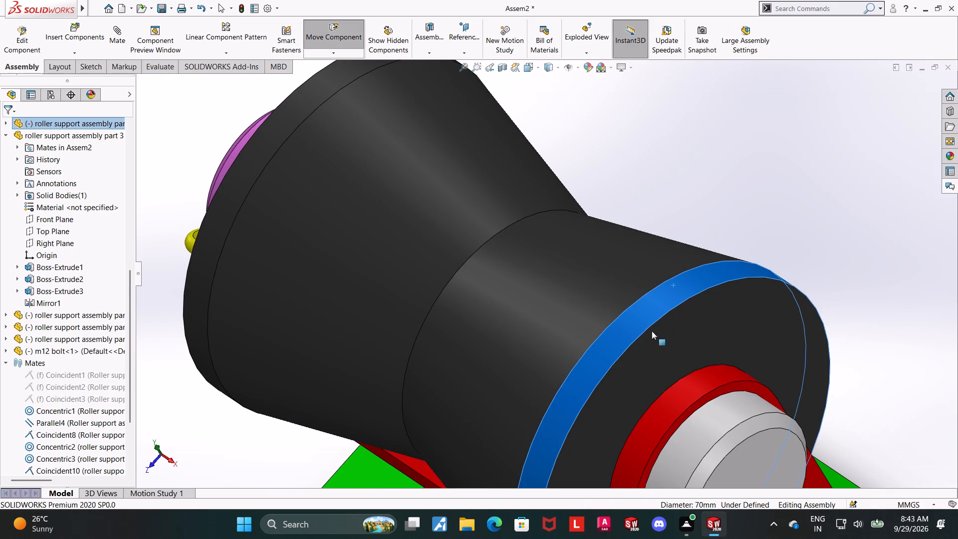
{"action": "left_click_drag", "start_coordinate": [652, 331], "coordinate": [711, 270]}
Undo the last five component moves made while testing the roller, shaft and split pin.
{"action": "key", "text": "ctrl+z"}
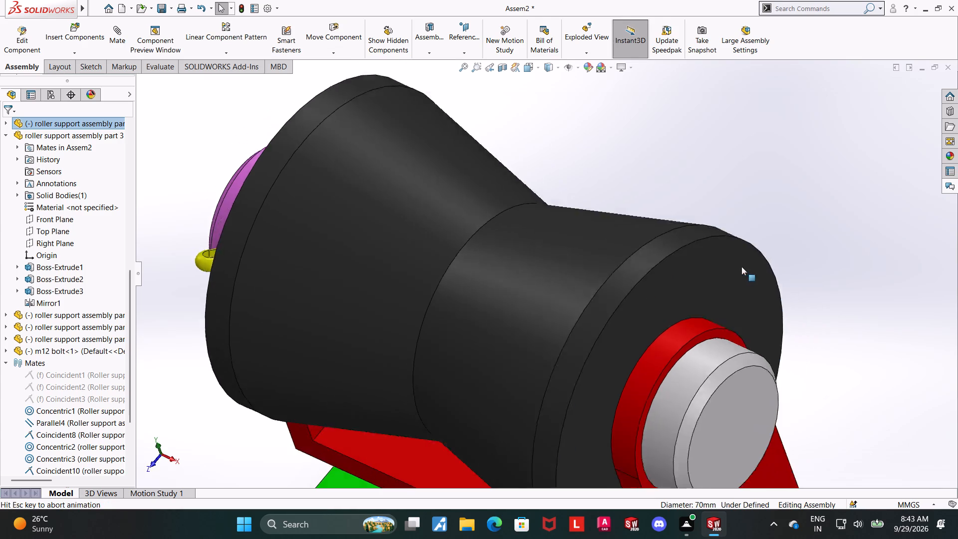
{"action": "key", "text": "ctrl+z"}
{"action": "key", "text": "ctrl+z"}
{"action": "key", "text": "ctrl+z"}
{"action": "key", "text": "ctrl+z"}
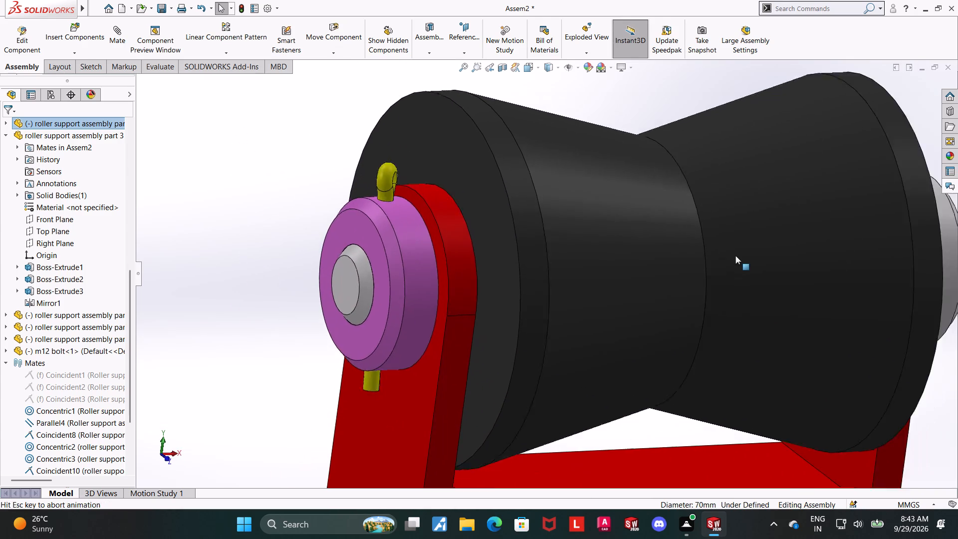
{"action": "middle_click_drag", "start_coordinate": [678, 240], "coordinate": [612, 273]}
{"action": "left_click", "coordinate": [886, 201]}
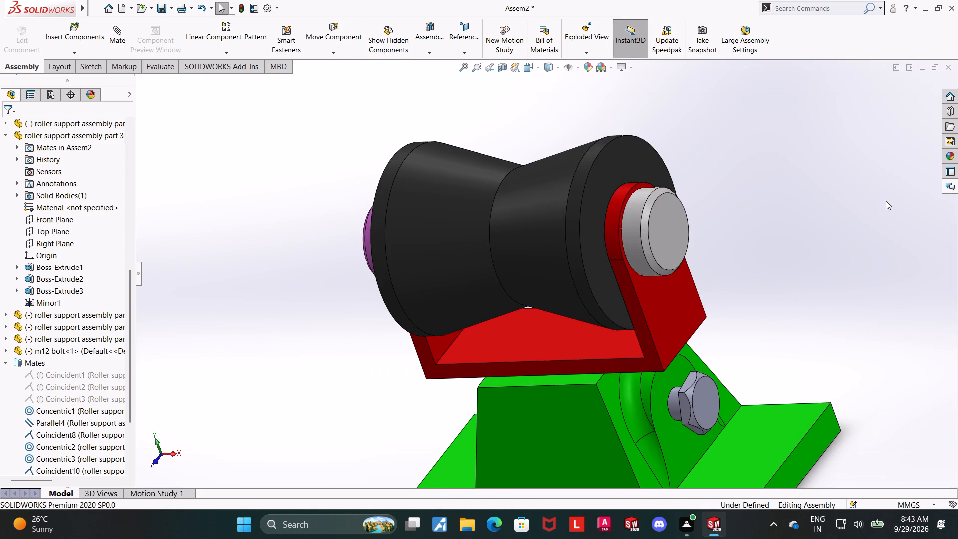
Turn the black roller by its shaft-head-side rim to retest its rotation.
{"action": "scroll", "coordinate": [740, 205], "scroll_direction": "down", "scroll_amount": 3}
{"action": "left_click_drag", "start_coordinate": [420, 175], "coordinate": [415, 381]}
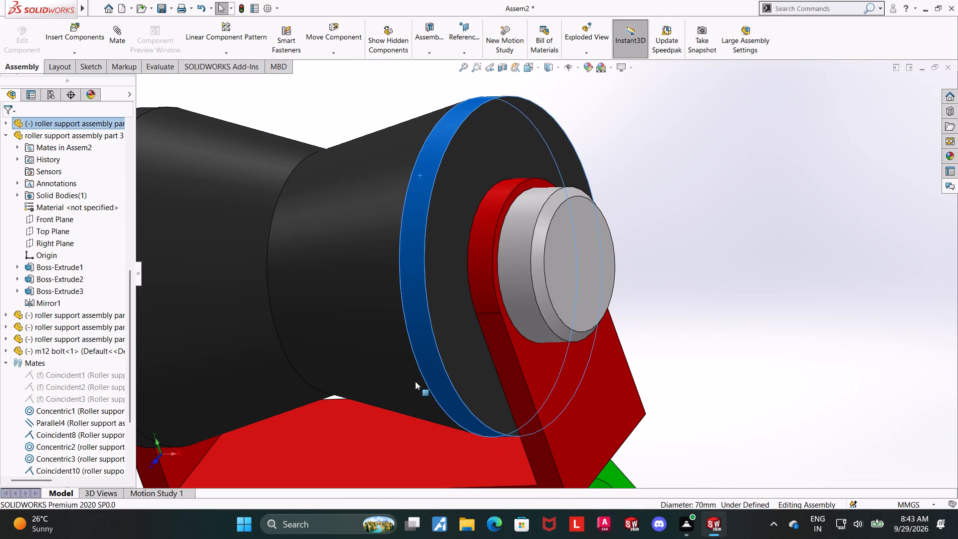
{"action": "left_click_drag", "start_coordinate": [415, 381], "coordinate": [454, 105]}
{"action": "scroll", "coordinate": [545, 223], "scroll_direction": "up", "scroll_amount": 6}
{"action": "scroll", "coordinate": [491, 210], "scroll_direction": "down", "scroll_amount": 4}
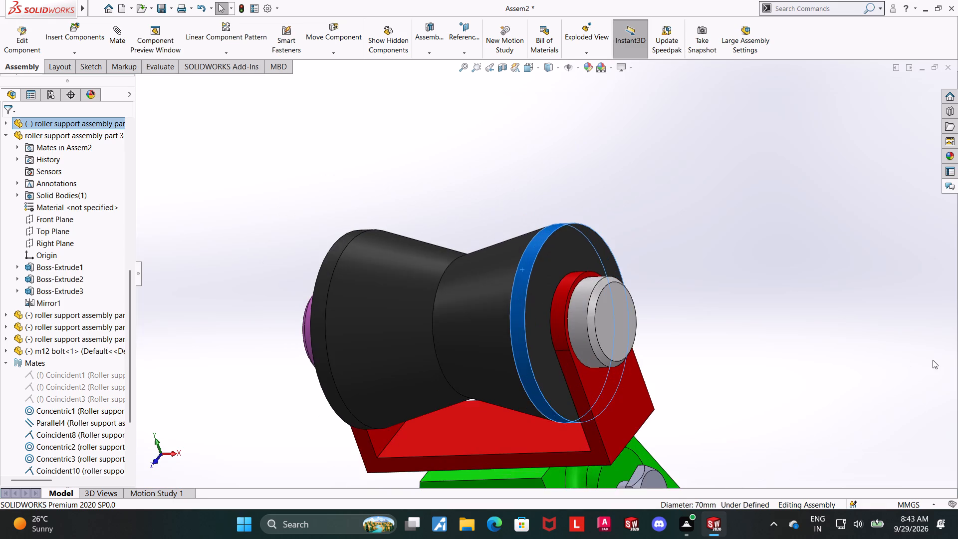
{"action": "left_click", "coordinate": [933, 360]}
{"action": "scroll", "coordinate": [570, 266], "scroll_direction": "down", "scroll_amount": 3}
{"action": "left_click_drag", "start_coordinate": [505, 277], "coordinate": [483, 393]}
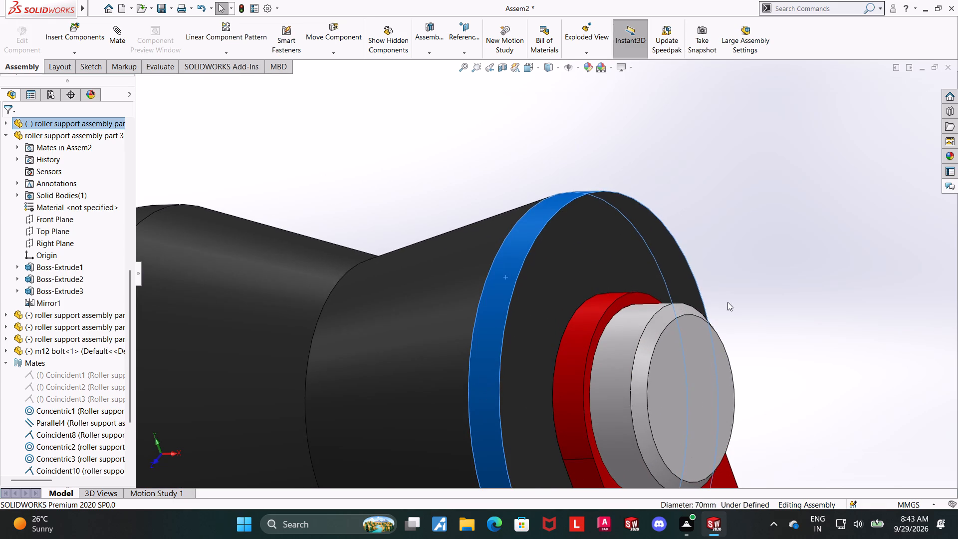
{"action": "scroll", "coordinate": [804, 309], "scroll_direction": "up", "scroll_amount": 5}
{"action": "left_click", "coordinate": [785, 331]}
{"action": "middle_click_drag", "start_coordinate": [741, 349], "coordinate": [774, 296]}
Examine the whole roller support assembly from several angles, including the split pin, shaft head and M12 bolt.
{"action": "scroll", "coordinate": [774, 296], "scroll_direction": "up", "scroll_amount": 5}
{"action": "scroll", "coordinate": [677, 328], "scroll_direction": "down", "scroll_amount": 3}
{"action": "middle_click_drag", "start_coordinate": [676, 328], "coordinate": [646, 313]}
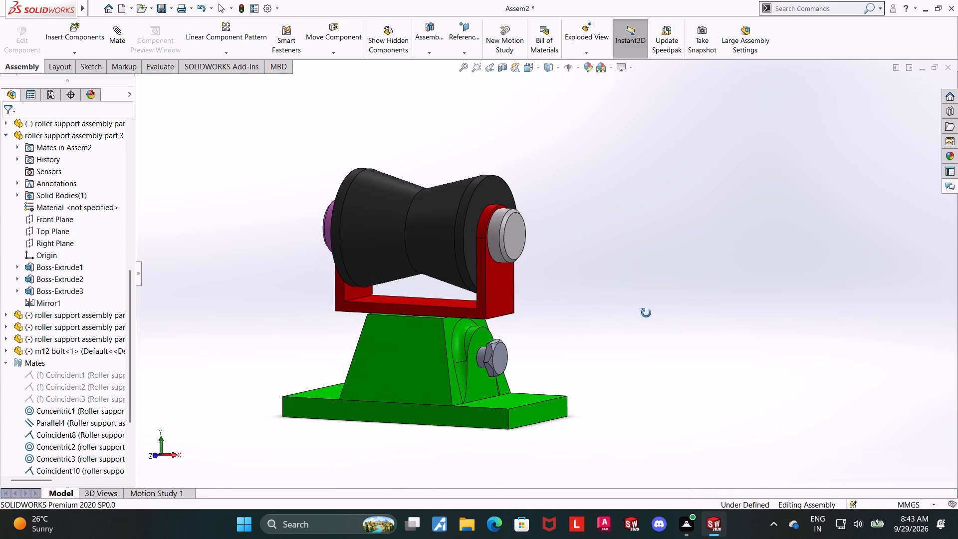
{"action": "middle_click_drag", "start_coordinate": [646, 313], "coordinate": [647, 313]}
{"action": "scroll", "coordinate": [438, 291], "scroll_direction": "down", "scroll_amount": 2}
{"action": "scroll", "coordinate": [394, 294], "scroll_direction": "up", "scroll_amount": 3}
{"action": "scroll", "coordinate": [390, 294], "scroll_direction": "down", "scroll_amount": 2}
{"action": "middle_click_drag", "start_coordinate": [705, 328], "coordinate": [732, 356]}
{"action": "middle_click_drag", "start_coordinate": [414, 248], "coordinate": [418, 259]}
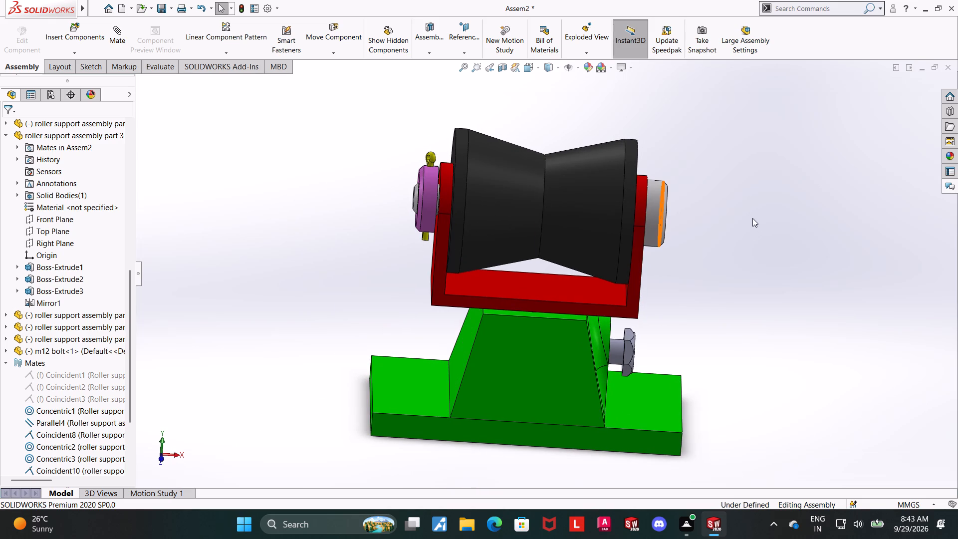
Examine the roller, shaft head and split pin up close, and look through the assembly's mates.
{"action": "middle_click_drag", "start_coordinate": [742, 217], "coordinate": [735, 219]}
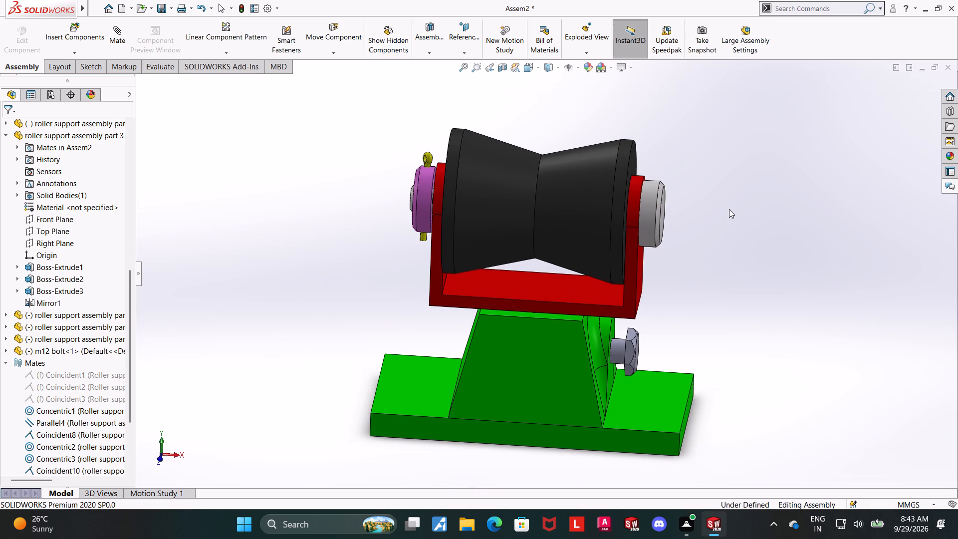
{"action": "middle_click_drag", "start_coordinate": [691, 196], "coordinate": [685, 198]}
{"action": "scroll", "coordinate": [647, 222], "scroll_direction": "down", "scroll_amount": 3}
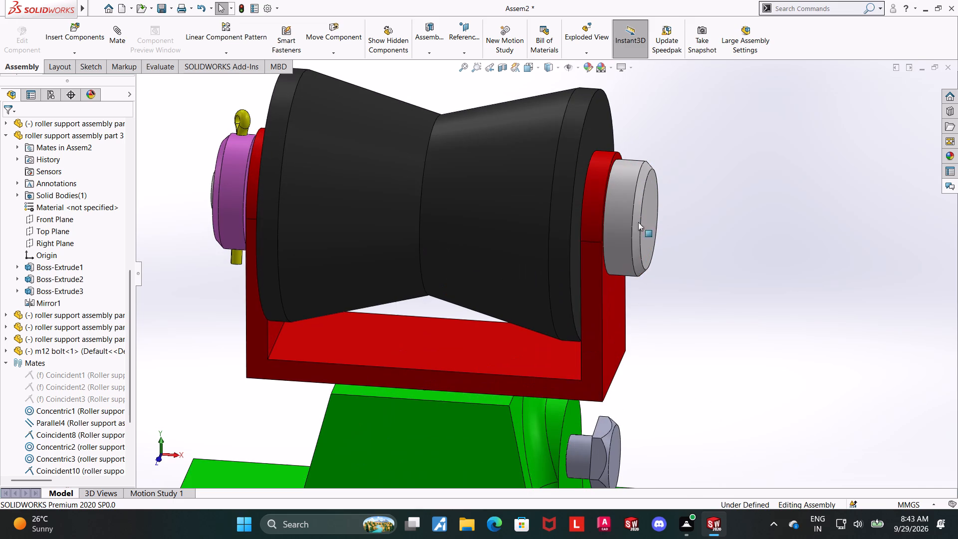
{"action": "middle_click_drag", "start_coordinate": [534, 239], "coordinate": [590, 253]}
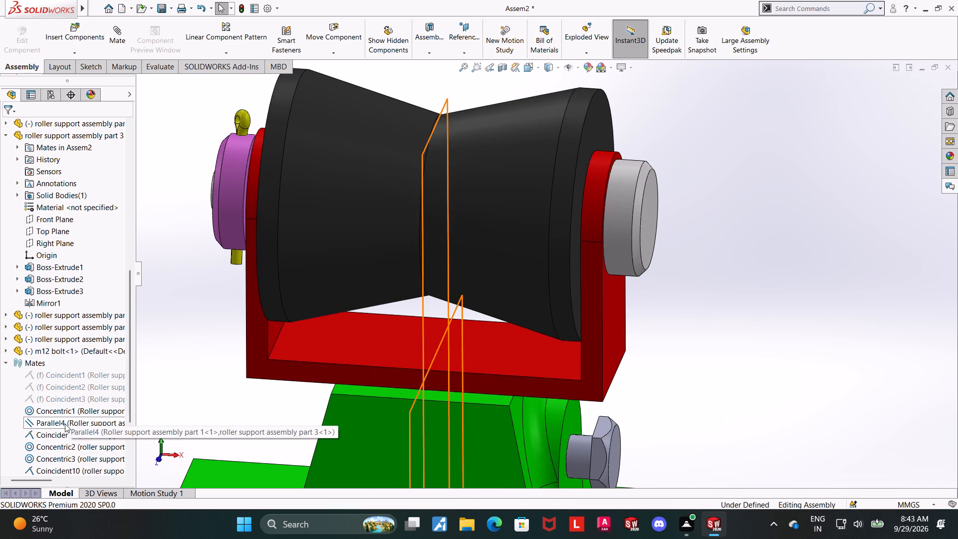
{"action": "scroll", "coordinate": [58, 434], "scroll_direction": "down", "scroll_amount": 9}
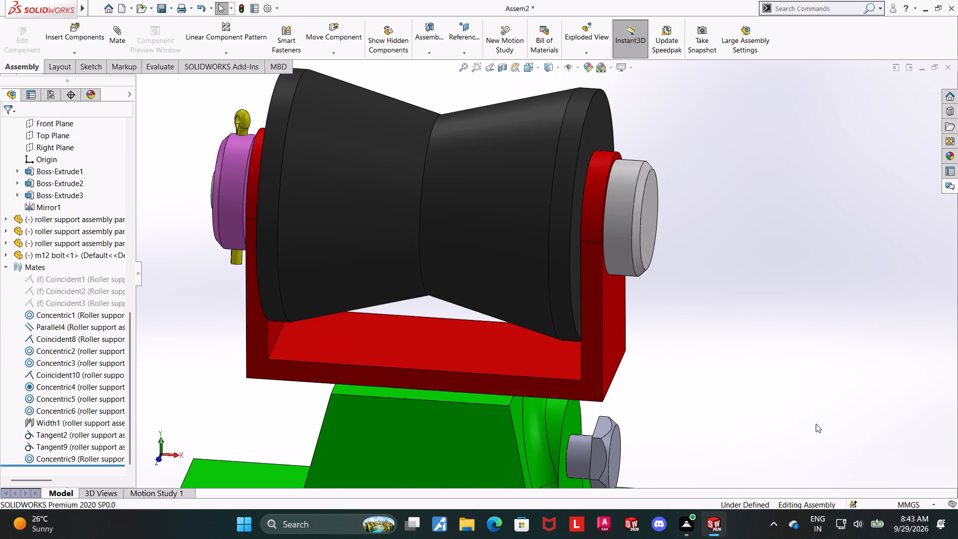
{"action": "scroll", "coordinate": [754, 409], "scroll_direction": "up", "scroll_amount": 3}
{"action": "scroll", "coordinate": [541, 190], "scroll_direction": "down", "scroll_amount": 5}
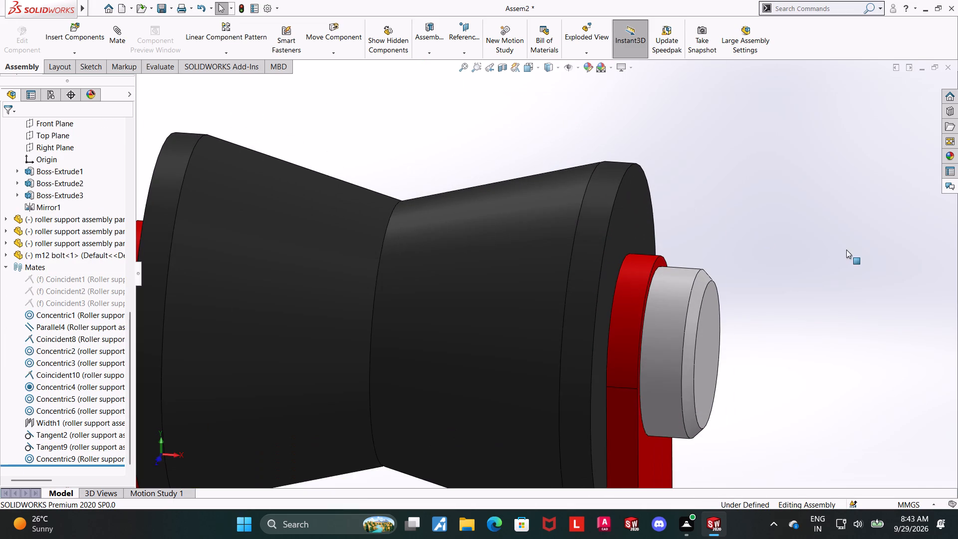
Turn the black roller by its shaft-head-side rim to check its rotation again.
{"action": "left_click", "coordinate": [846, 250]}
{"action": "left_click_drag", "start_coordinate": [605, 202], "coordinate": [593, 333]}
{"action": "scroll", "coordinate": [700, 306], "scroll_direction": "up", "scroll_amount": 4}
{"action": "left_click", "coordinate": [769, 309]}
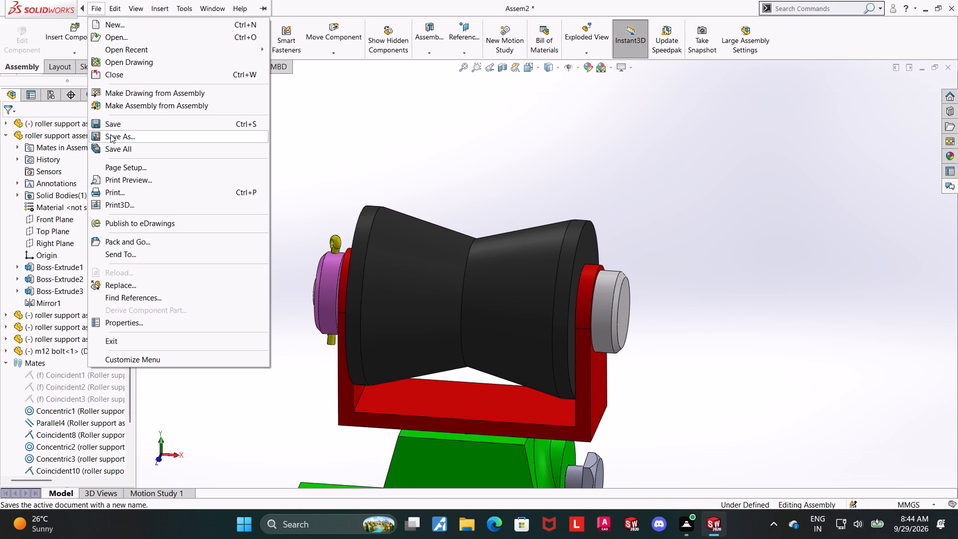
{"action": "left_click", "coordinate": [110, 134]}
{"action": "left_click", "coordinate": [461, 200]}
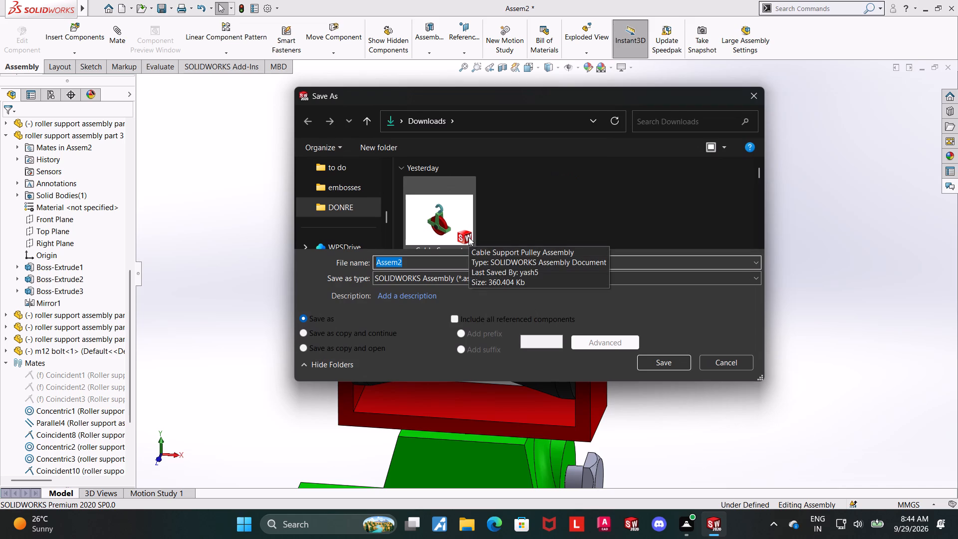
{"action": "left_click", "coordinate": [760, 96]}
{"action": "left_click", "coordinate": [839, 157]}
Save the assembly, shown in isometric view, as "roller support assembly" in the Downloads folder.
{"action": "key", "text": "ctrl+7"}
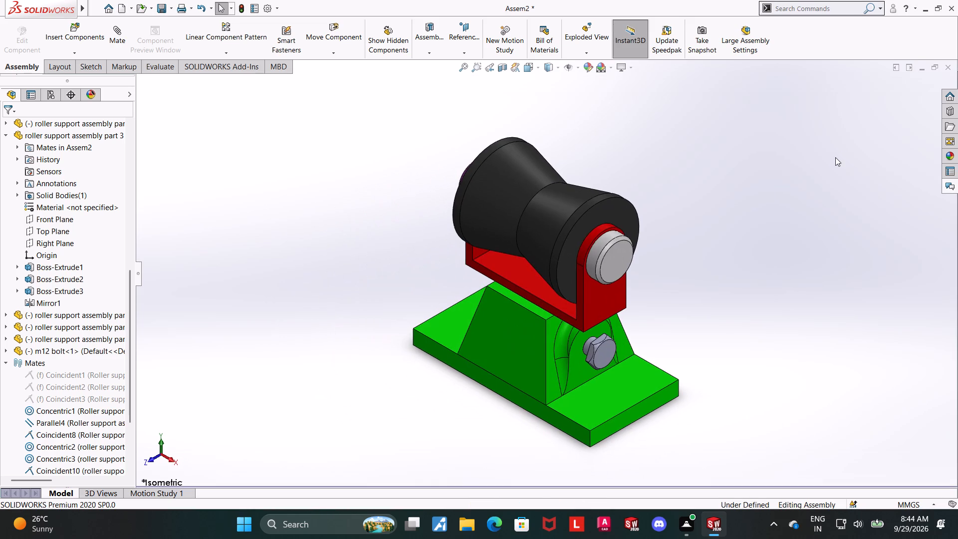
{"action": "scroll", "coordinate": [650, 321], "scroll_direction": "down", "scroll_amount": 1}
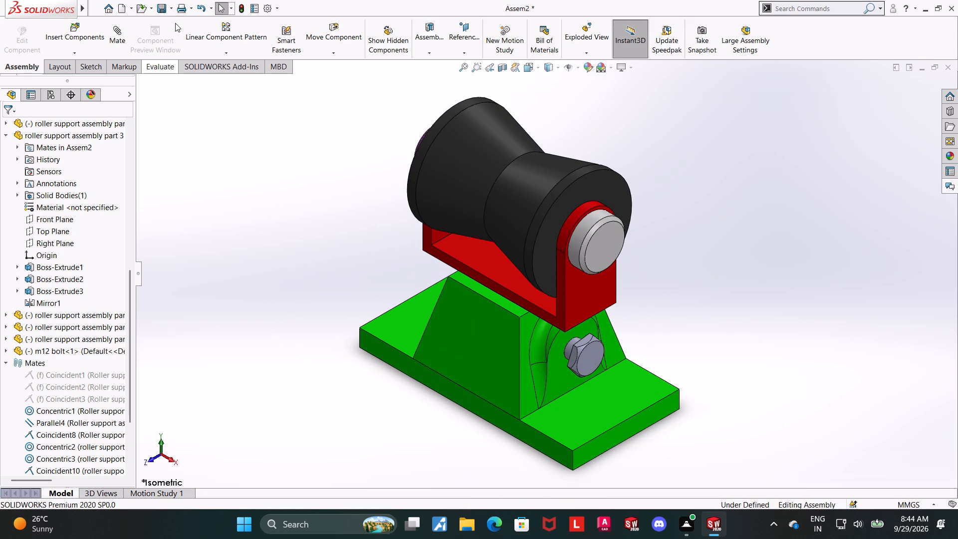
{"action": "left_click", "coordinate": [171, 8]}
{"action": "left_click", "coordinate": [176, 38]}
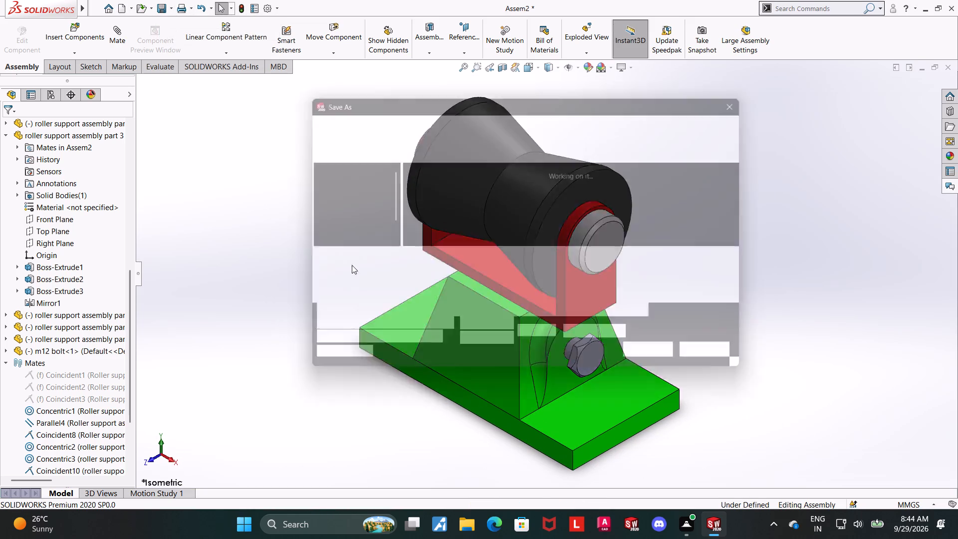
{"action": "type", "text": "roller support assembly"}
{"action": "key", "text": "space"}
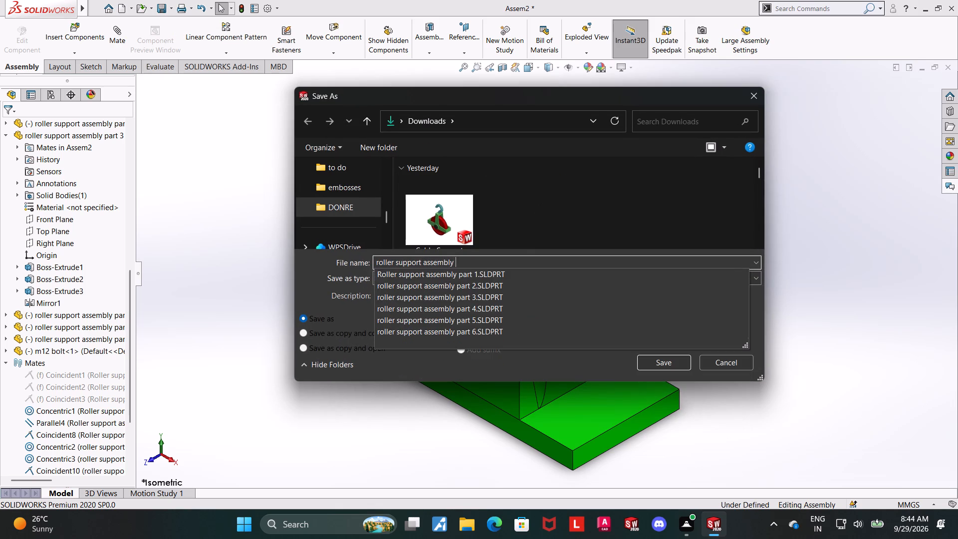
{"action": "left_click", "coordinate": [663, 362]}
{"action": "left_click", "coordinate": [498, 279]}
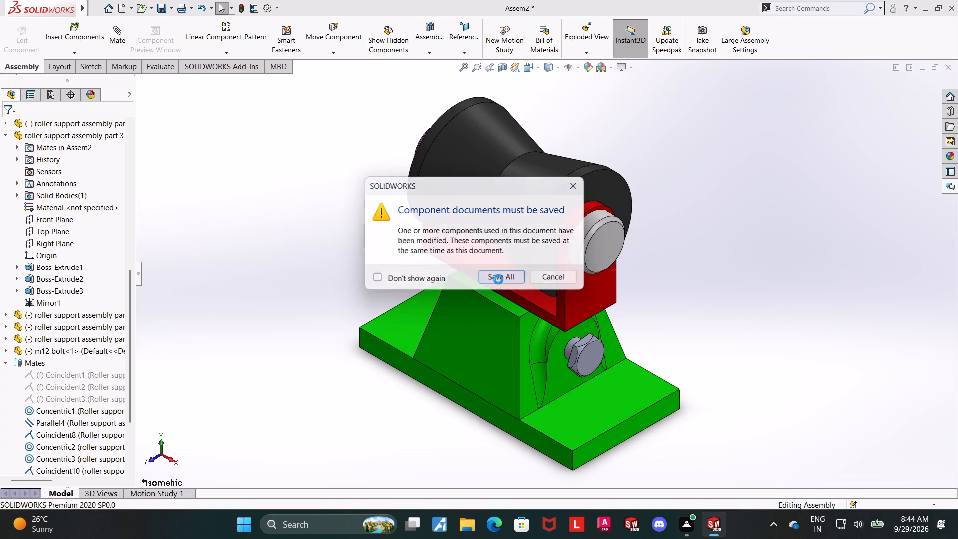
Save a PDF version of the roller support assembly in Downloads under the same file name.
{"action": "left_click", "coordinate": [172, 11]}
{"action": "left_click", "coordinate": [182, 36]}
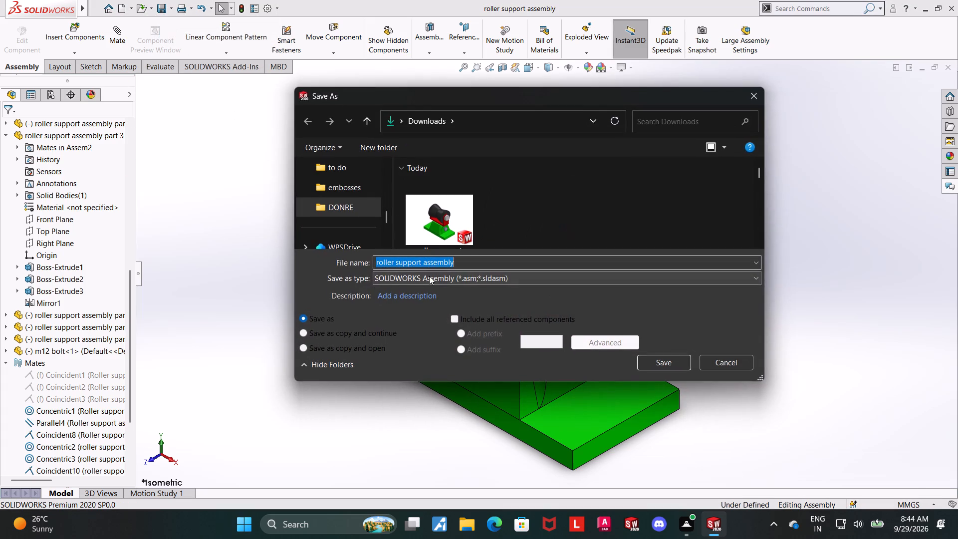
{"action": "left_click", "coordinate": [429, 276]}
{"action": "left_click", "coordinate": [481, 93]}
{"action": "left_click", "coordinate": [654, 380]}
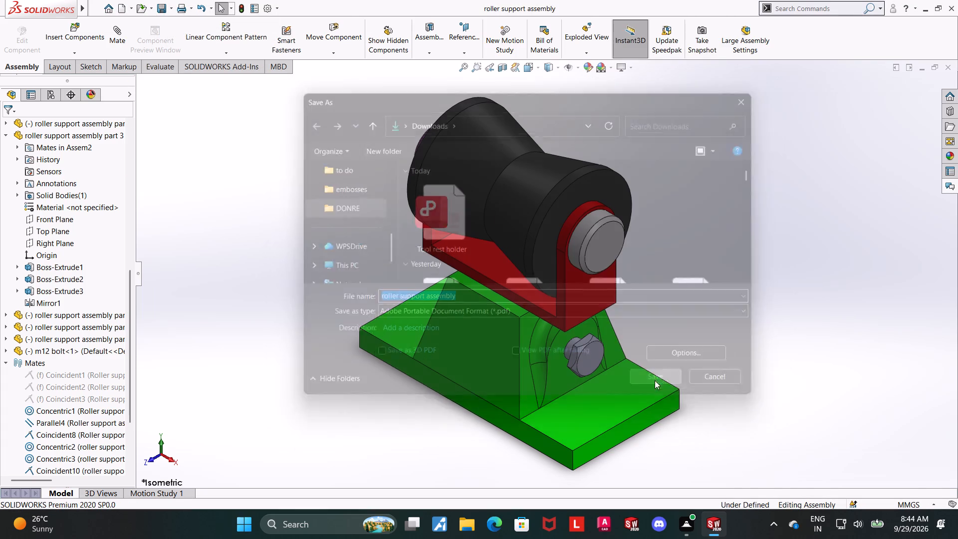
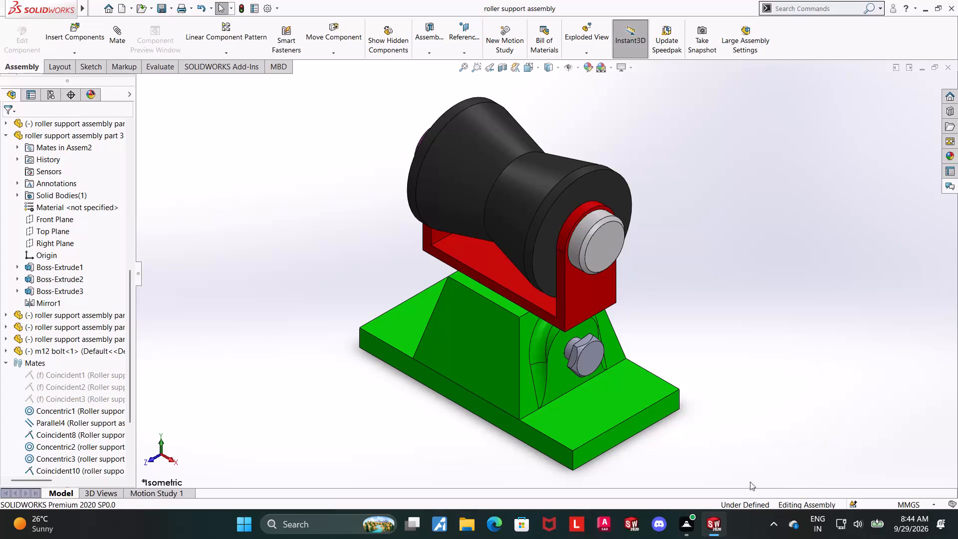
Save a PDF copy of the m12 bolt part, shown in isometric view, in Downloads under the same file name.
{"action": "left_click", "coordinate": [817, 450]}
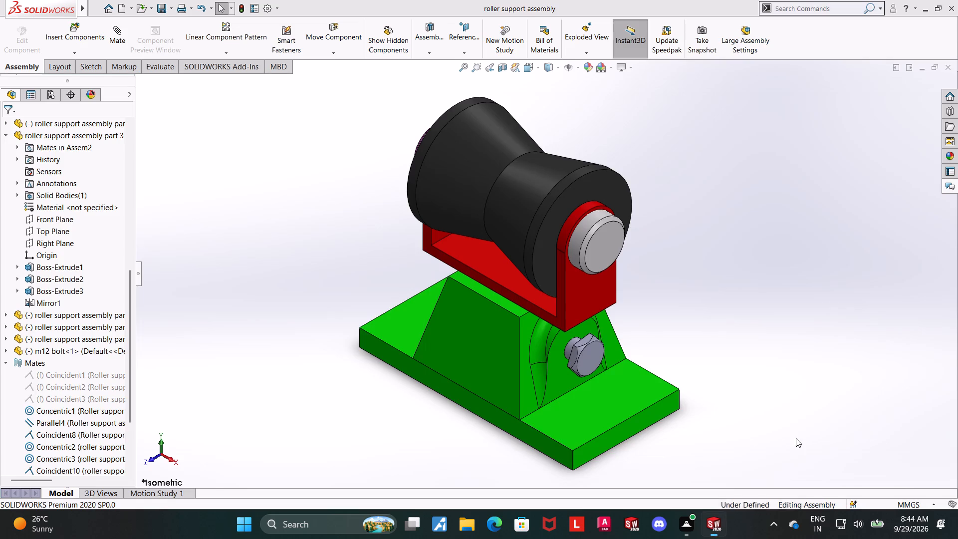
{"action": "key", "text": "ctrl+7"}
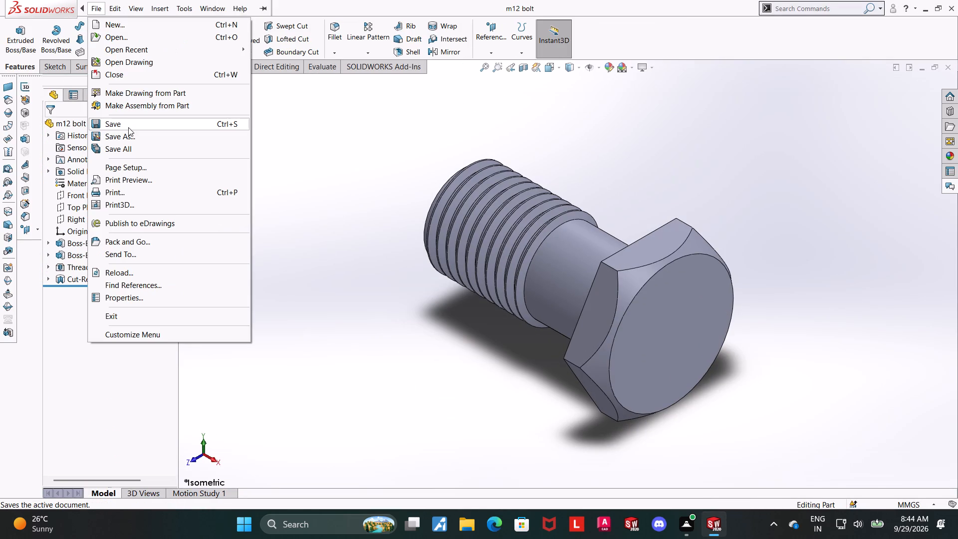
{"action": "left_click", "coordinate": [128, 130]}
{"action": "left_click", "coordinate": [420, 257]}
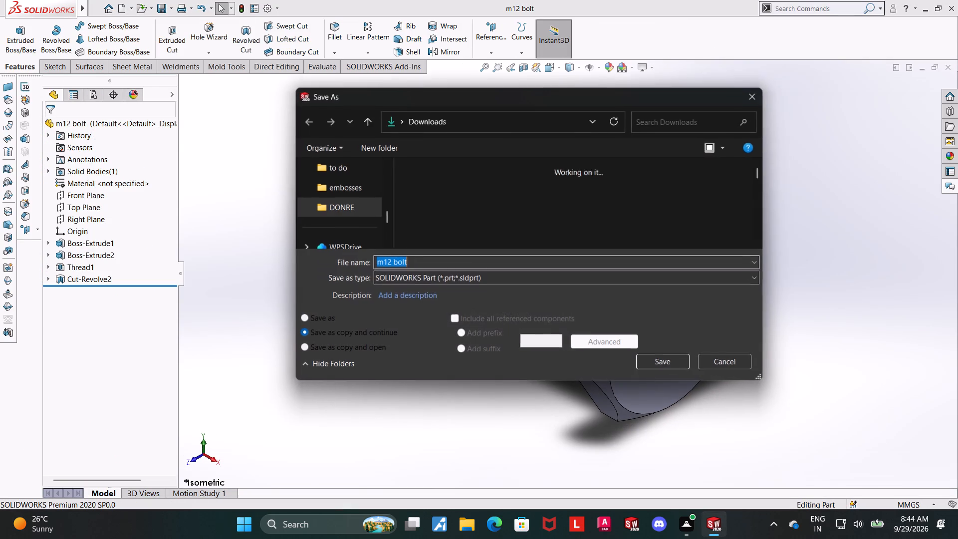
{"action": "left_click", "coordinate": [470, 278]}
{"action": "left_click", "coordinate": [486, 76]}
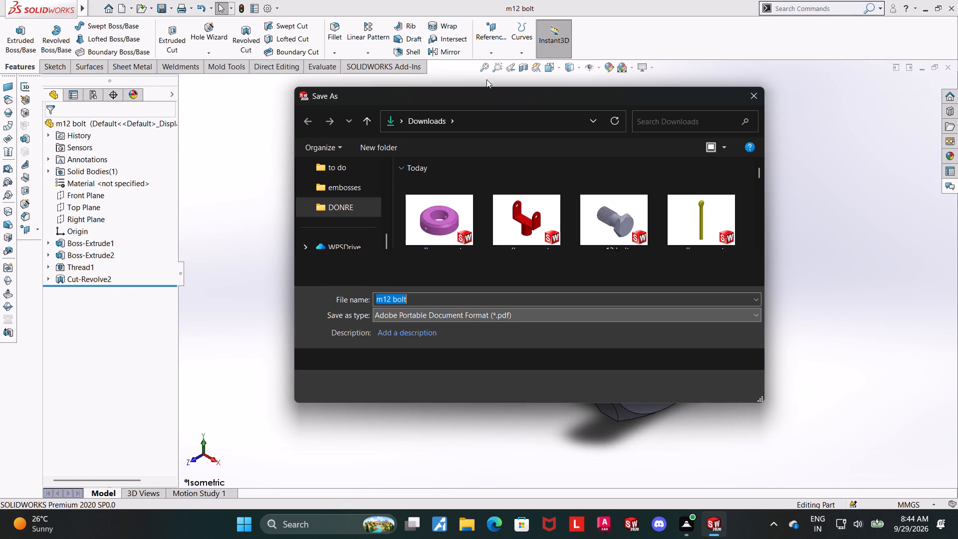
{"action": "left_click", "coordinate": [649, 387]}
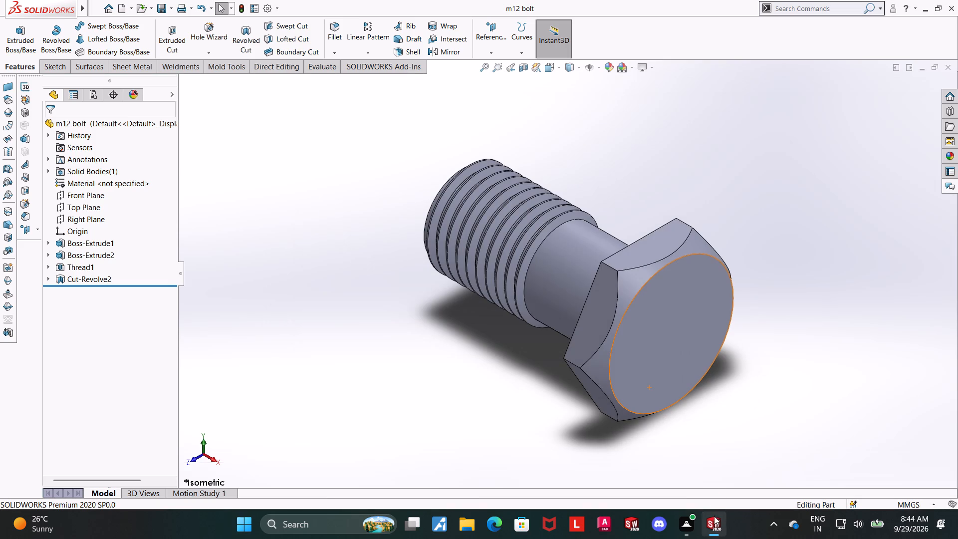
Save a PDF copy of roller support assembly part 6, the split pin, in isometric view in Downloads under its existing name.
{"action": "left_click", "coordinate": [721, 467]}
{"action": "key", "text": "ctrl+7"}
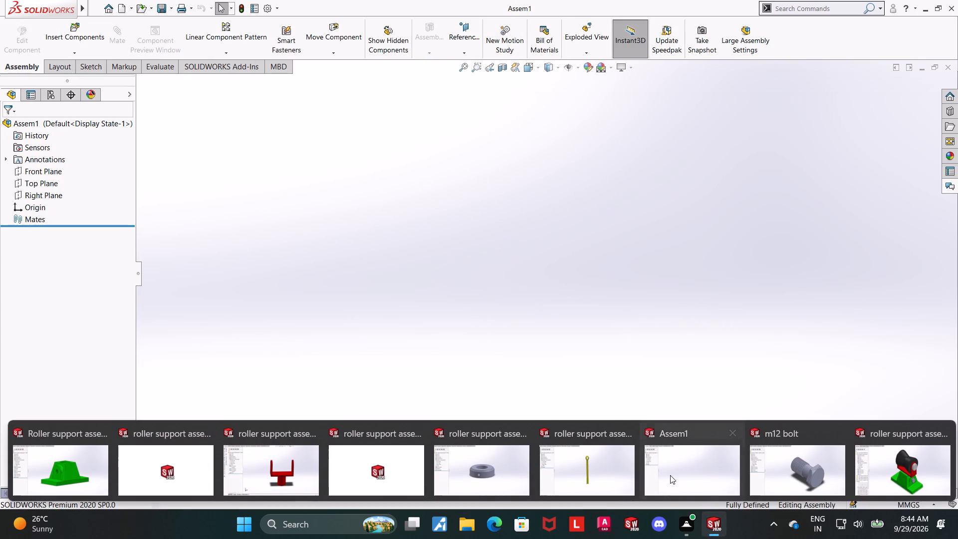
{"action": "left_click", "coordinate": [603, 454]}
{"action": "key", "text": "ctrl+7"}
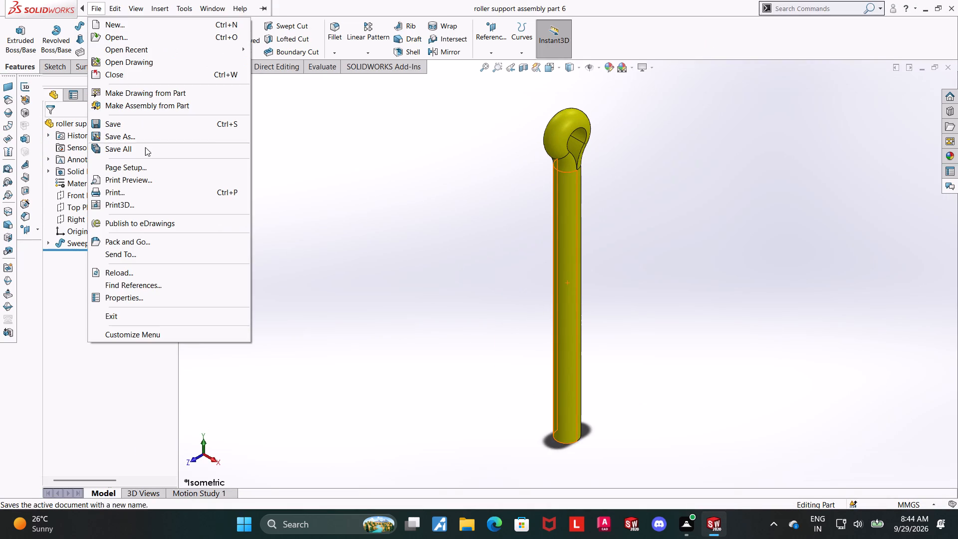
{"action": "left_click", "coordinate": [120, 136]}
{"action": "left_click", "coordinate": [399, 264]}
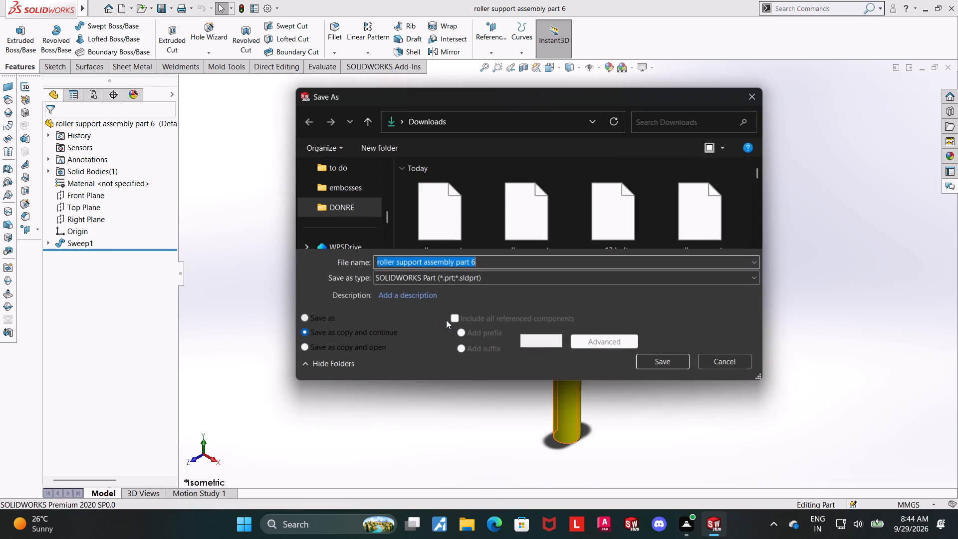
{"action": "left_click", "coordinate": [433, 277]}
{"action": "left_click", "coordinate": [461, 75]}
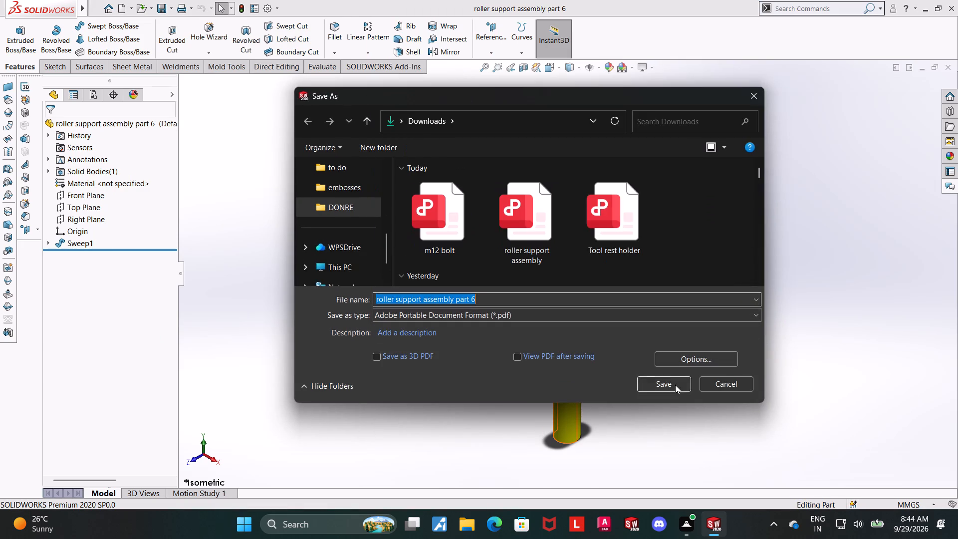
{"action": "left_click", "coordinate": [675, 385]}
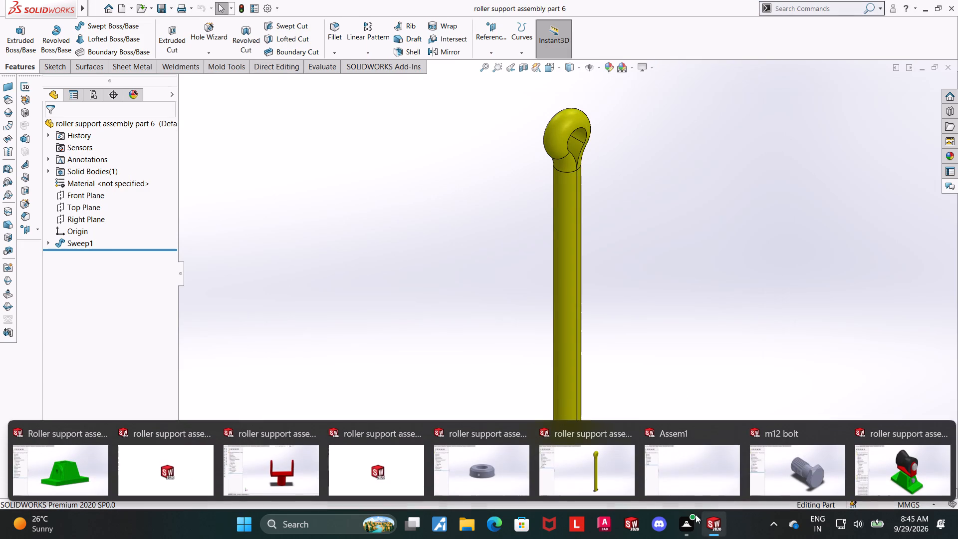
Save a PDF copy of roller support assembly part 5, the purple collar, in isometric view in Downloads under its existing name.
{"action": "left_click", "coordinate": [513, 469]}
{"action": "key", "text": "ctrl+7"}
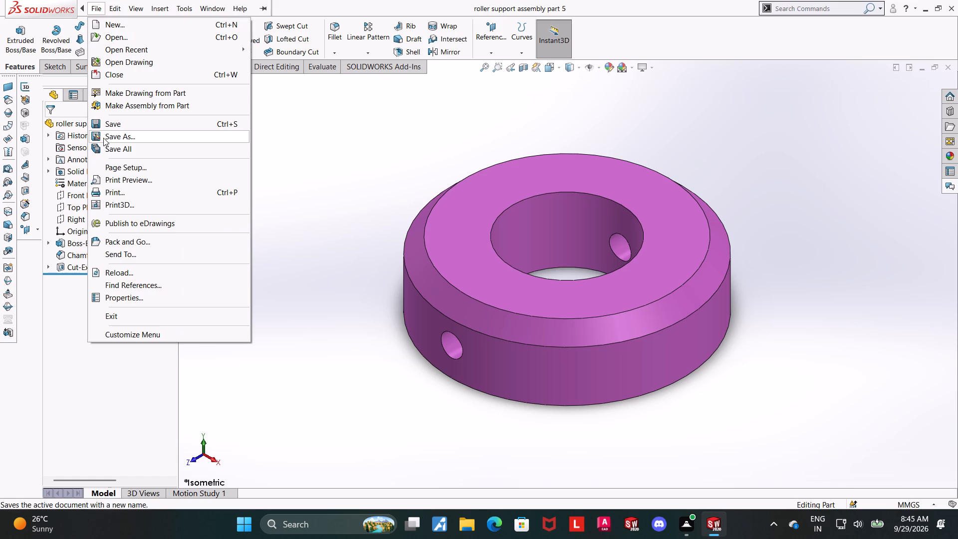
{"action": "left_click", "coordinate": [103, 138]}
{"action": "left_click", "coordinate": [392, 255]}
{"action": "left_click", "coordinate": [436, 279]}
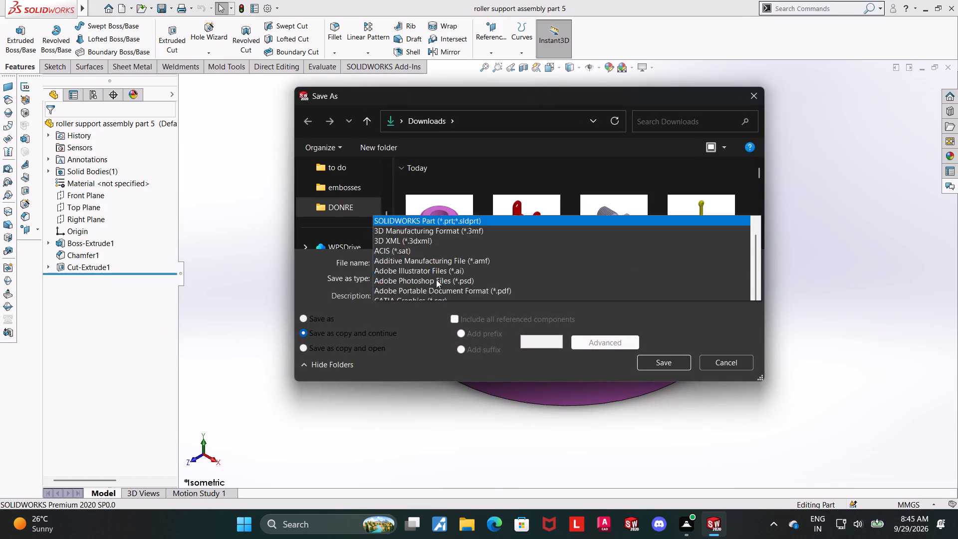
{"action": "left_click", "coordinate": [461, 80]}
{"action": "left_click", "coordinate": [644, 384]}
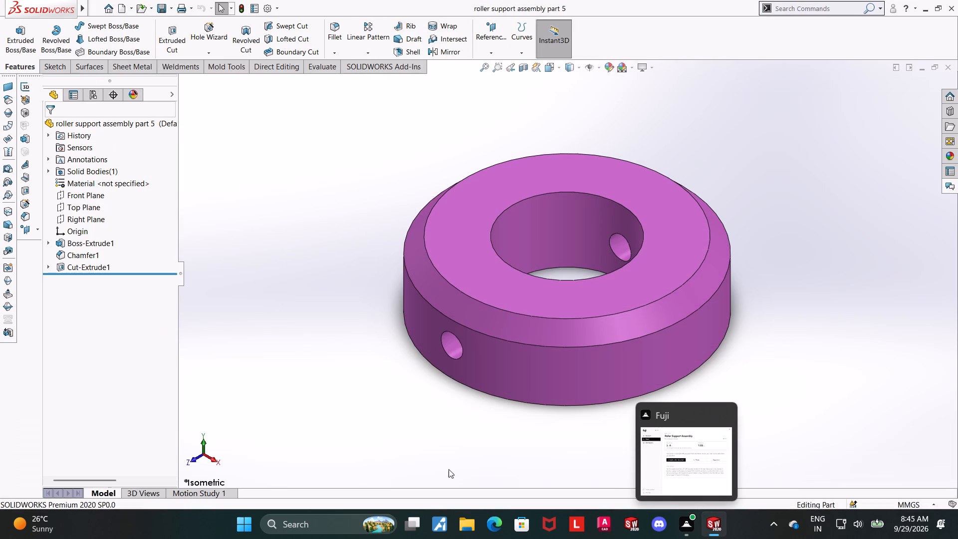
Save a PDF copy of roller support assembly part 4, the headed shaft, in isometric view in Downloads under its existing name.
{"action": "left_click", "coordinate": [404, 471]}
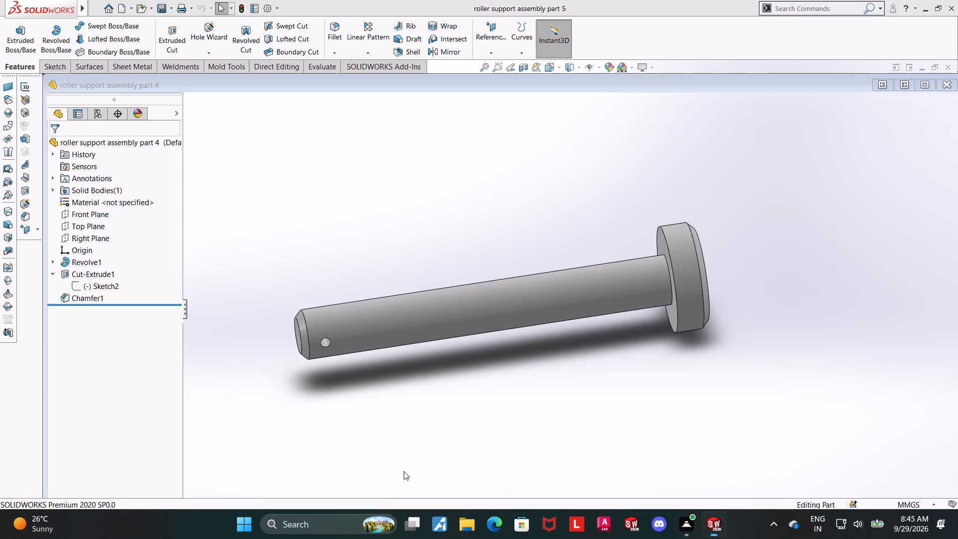
{"action": "key", "text": "ctrl+7"}
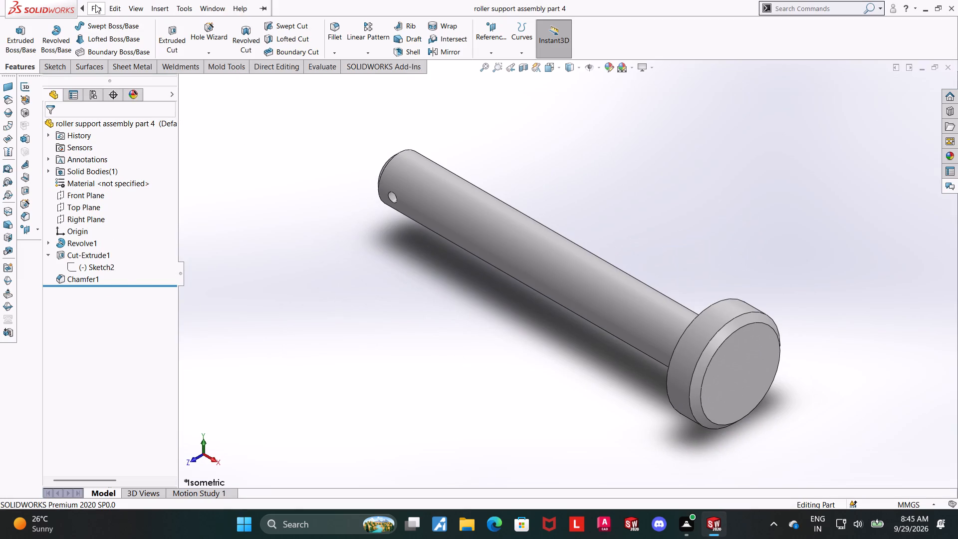
{"action": "left_click", "coordinate": [117, 130]}
{"action": "left_click", "coordinate": [390, 252]}
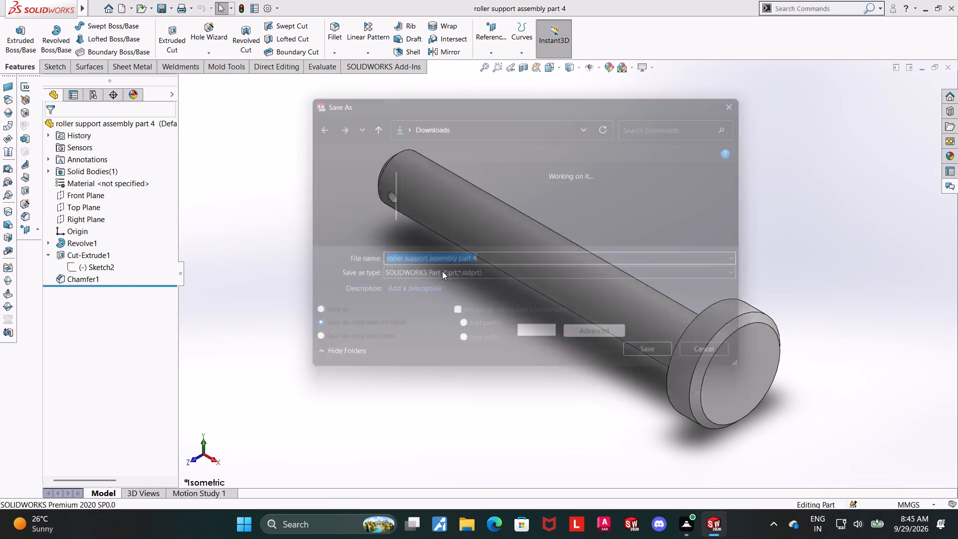
{"action": "left_click", "coordinate": [456, 282]}
{"action": "left_click", "coordinate": [475, 78]}
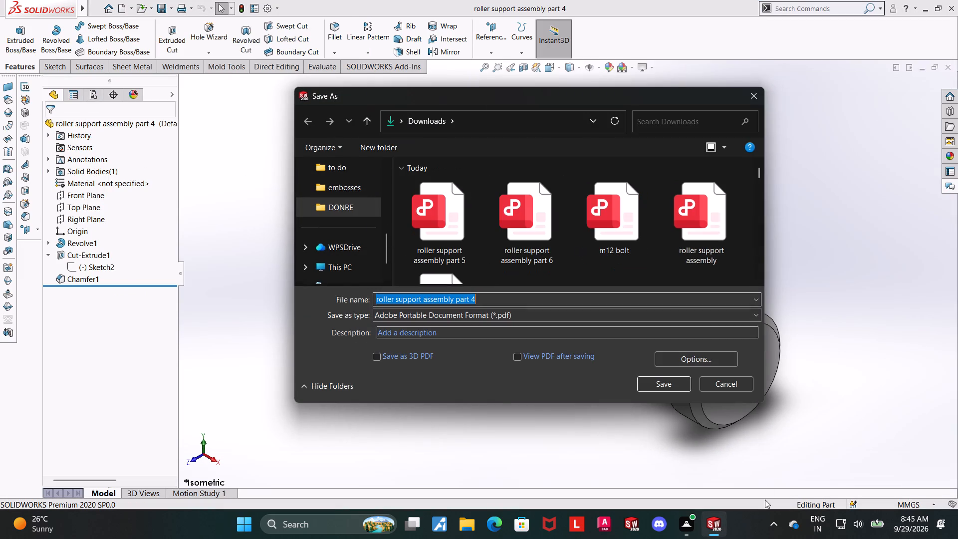
{"action": "left_click", "coordinate": [671, 384]}
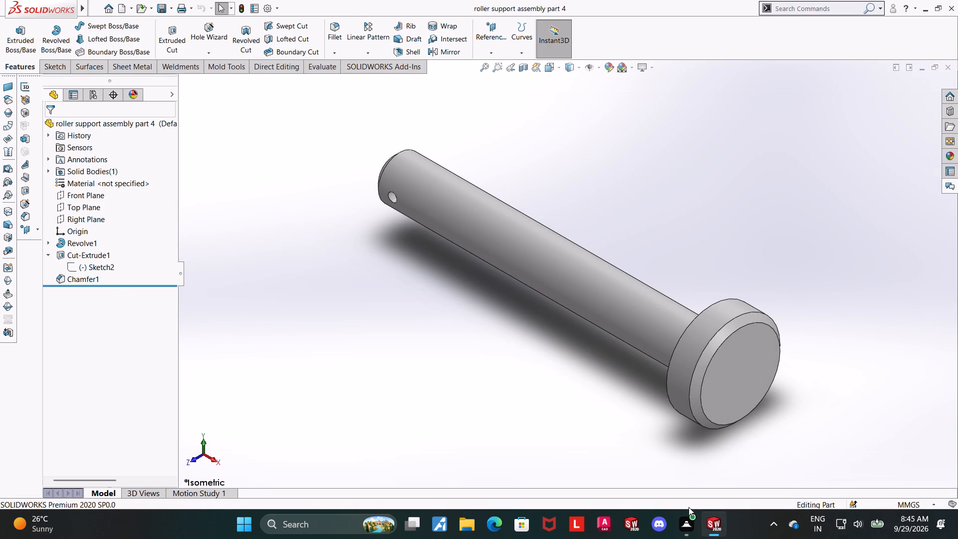
Save a PDF copy of roller support assembly part 3, the red fork bracket, in isometric view in Downloads under its existing name.
{"action": "left_click", "coordinate": [298, 467]}
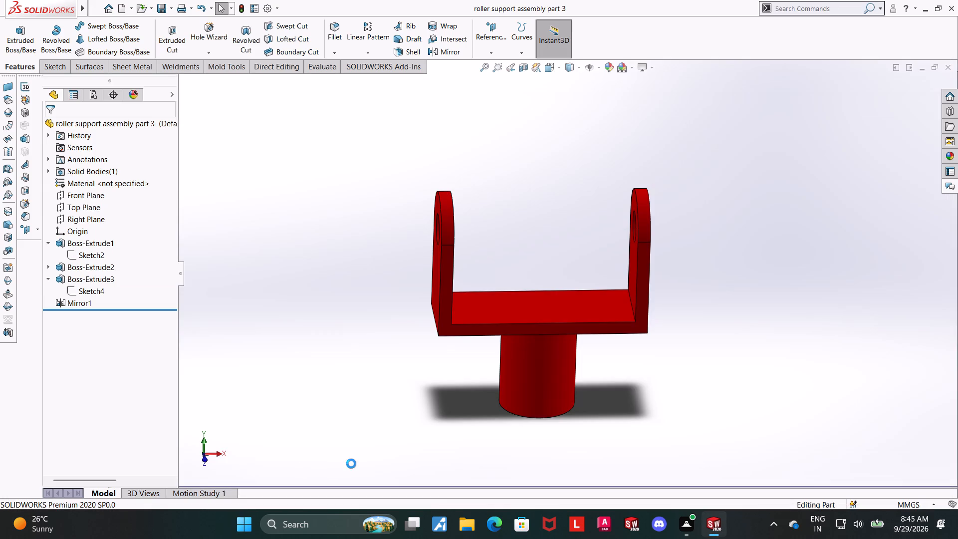
{"action": "key", "text": "ctrl+7"}
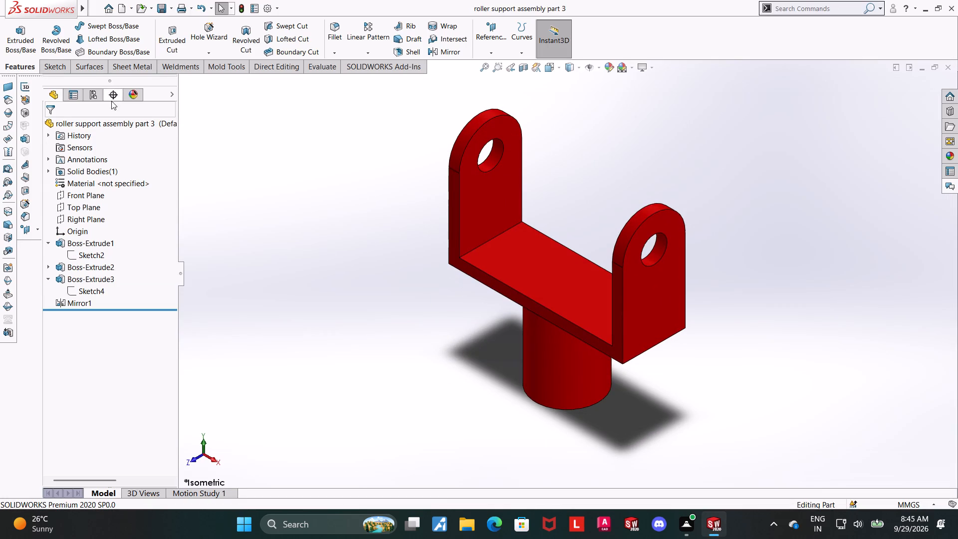
{"action": "left_click", "coordinate": [108, 137]}
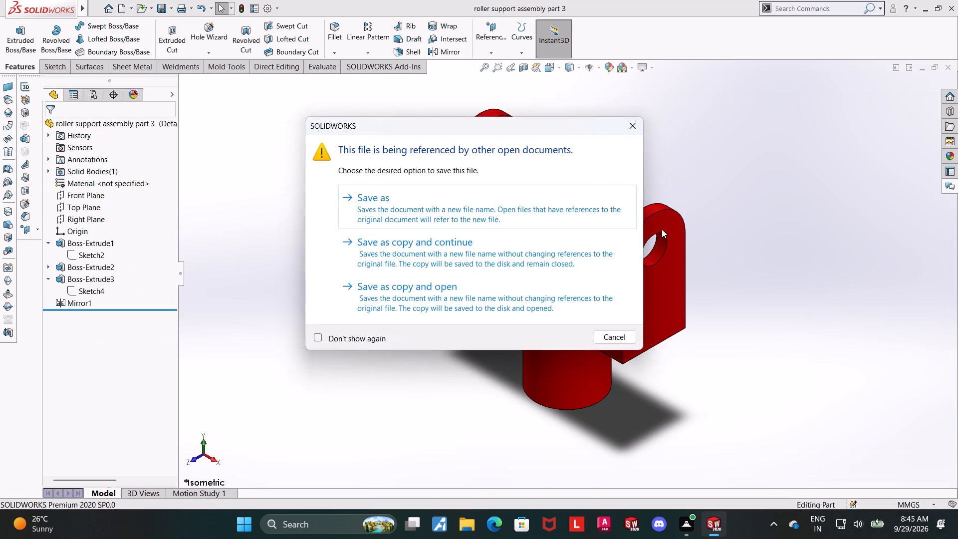
{"action": "left_click", "coordinate": [501, 243]}
{"action": "left_click", "coordinate": [442, 279]}
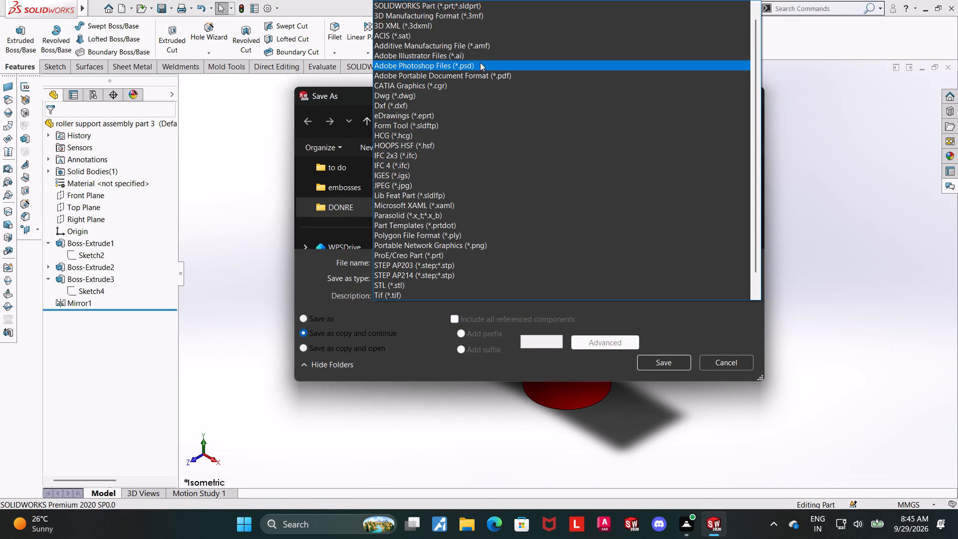
{"action": "left_click", "coordinate": [480, 74]}
{"action": "left_click", "coordinate": [655, 380]}
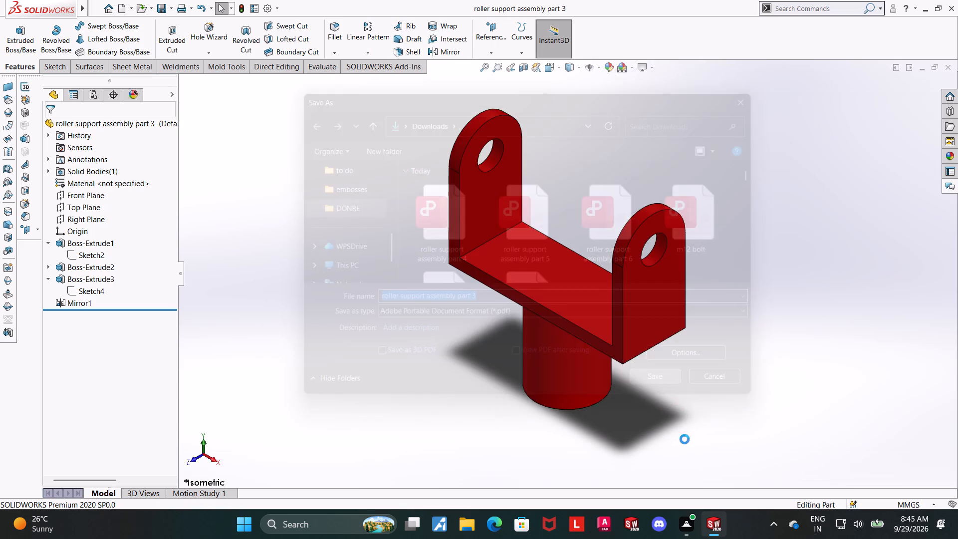
Save a PDF copy of roller support assembly part 2, the black roller, in isometric view in Downloads under its existing name.
{"action": "left_click", "coordinate": [196, 458]}
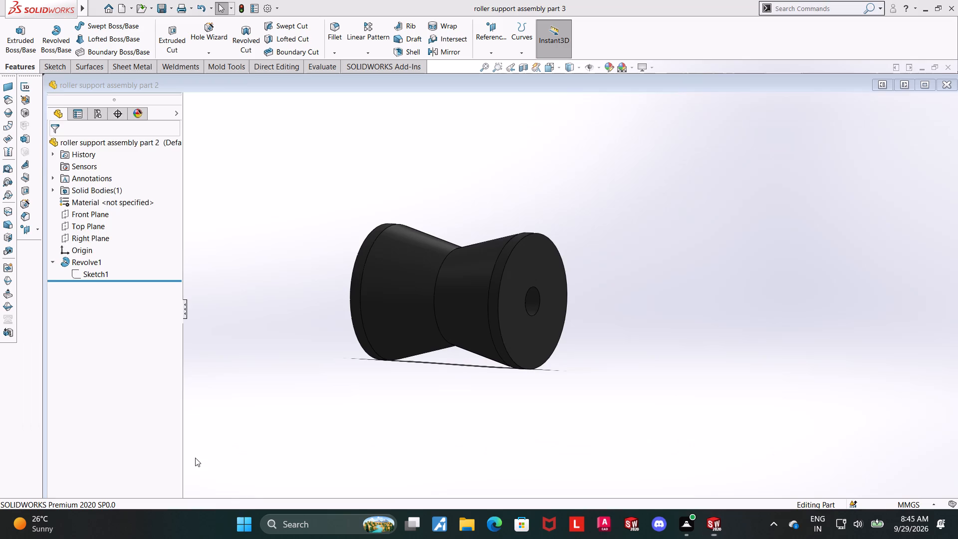
{"action": "key", "text": "ctrl+7"}
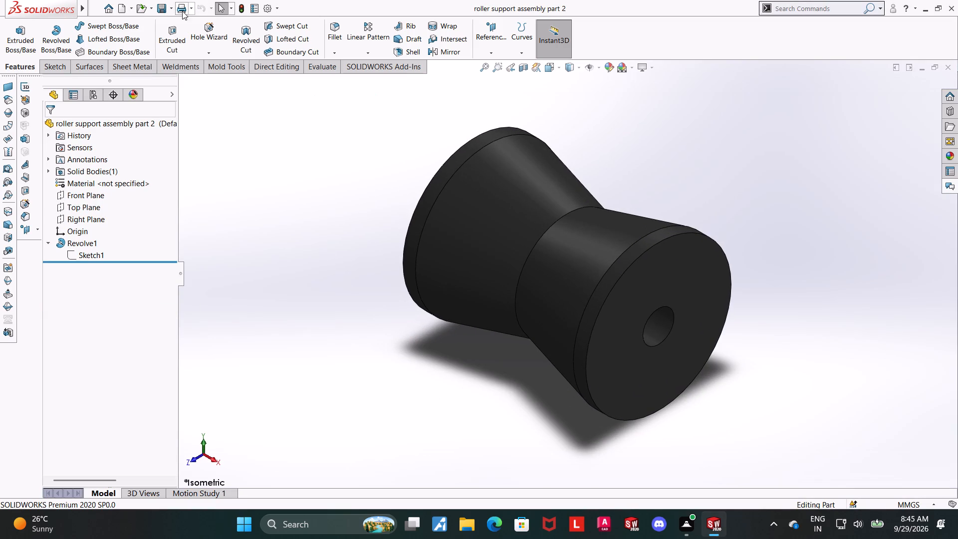
{"action": "left_click", "coordinate": [116, 135]}
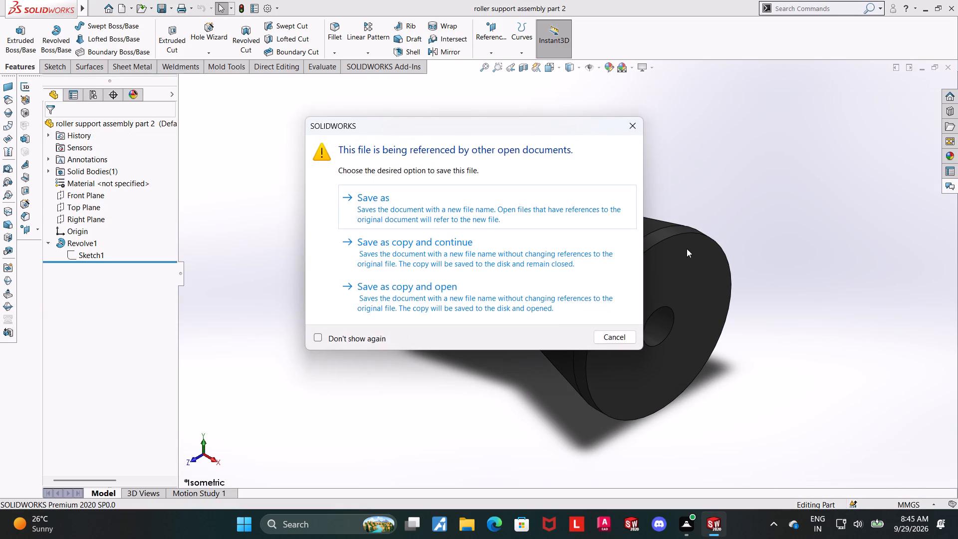
{"action": "left_click", "coordinate": [534, 244]}
{"action": "left_click", "coordinate": [464, 278]}
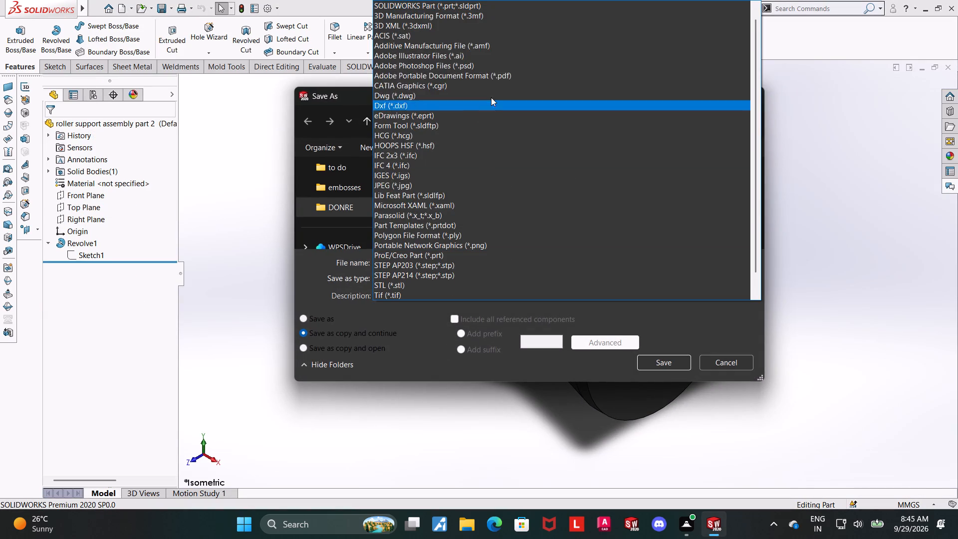
{"action": "left_click", "coordinate": [490, 77]}
{"action": "left_click", "coordinate": [649, 378]}
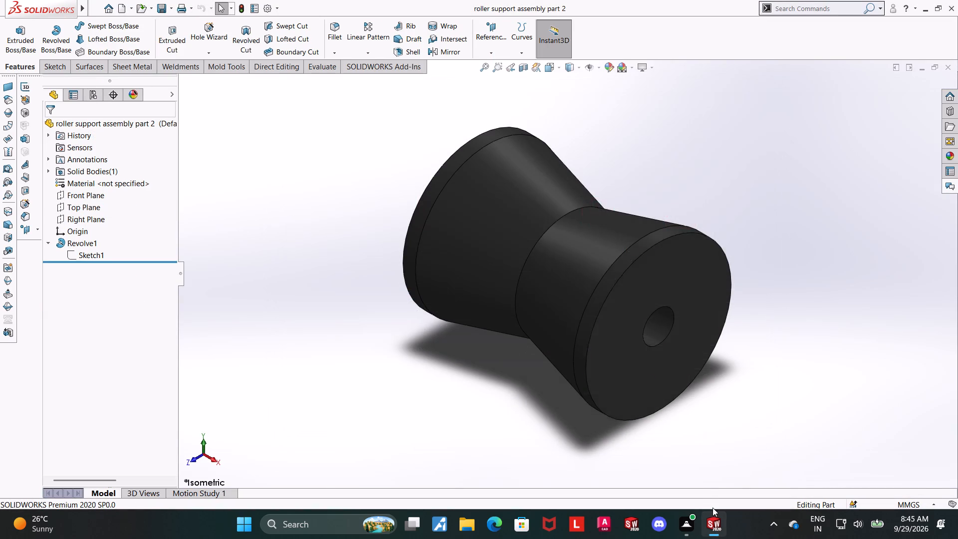
Save a PDF copy of Roller support assembly part 1, the green base, in isometric view in Downloads under its existing name.
{"action": "left_click", "coordinate": [66, 469]}
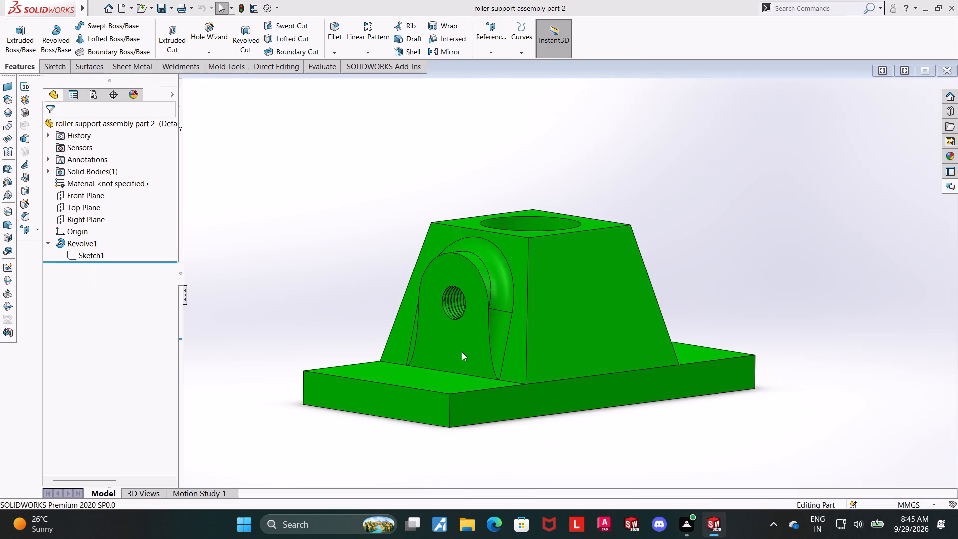
{"action": "key", "text": "ctrl+7"}
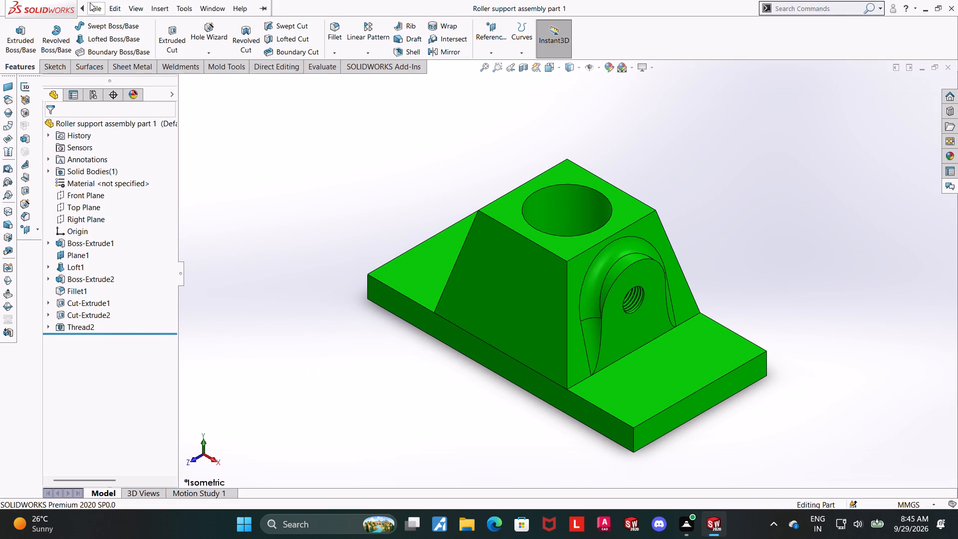
{"action": "left_click", "coordinate": [109, 140]}
{"action": "left_click", "coordinate": [468, 265]}
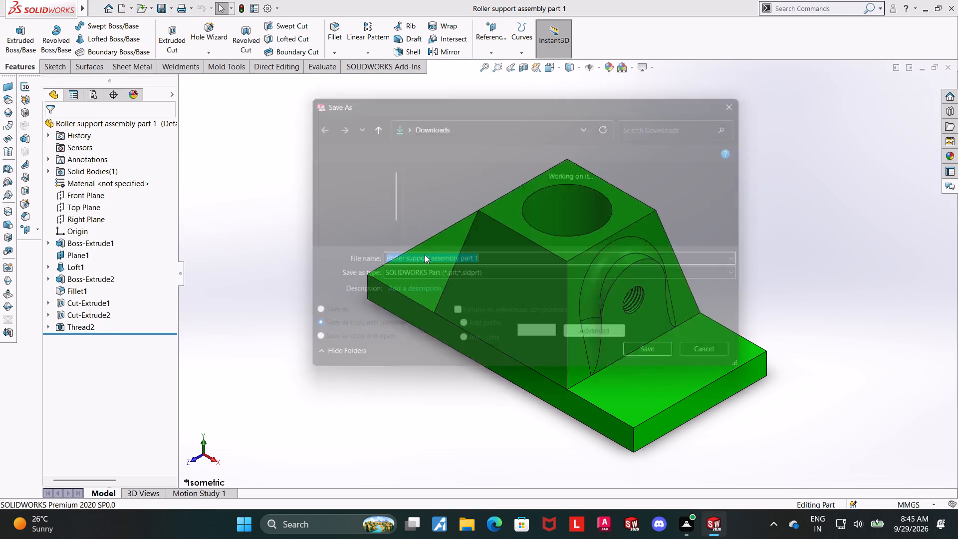
{"action": "left_click", "coordinate": [409, 275]}
{"action": "left_click", "coordinate": [511, 73]}
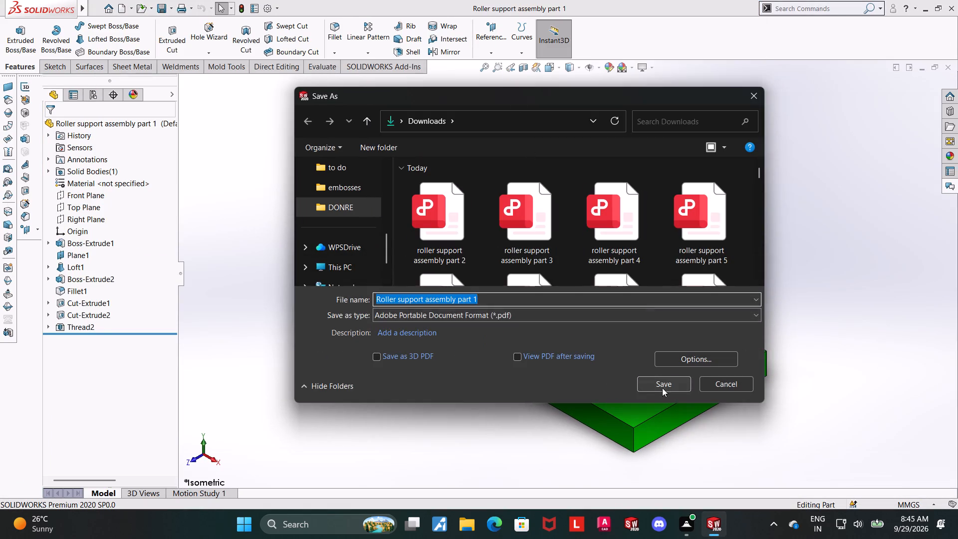
{"action": "left_click", "coordinate": [662, 388]}
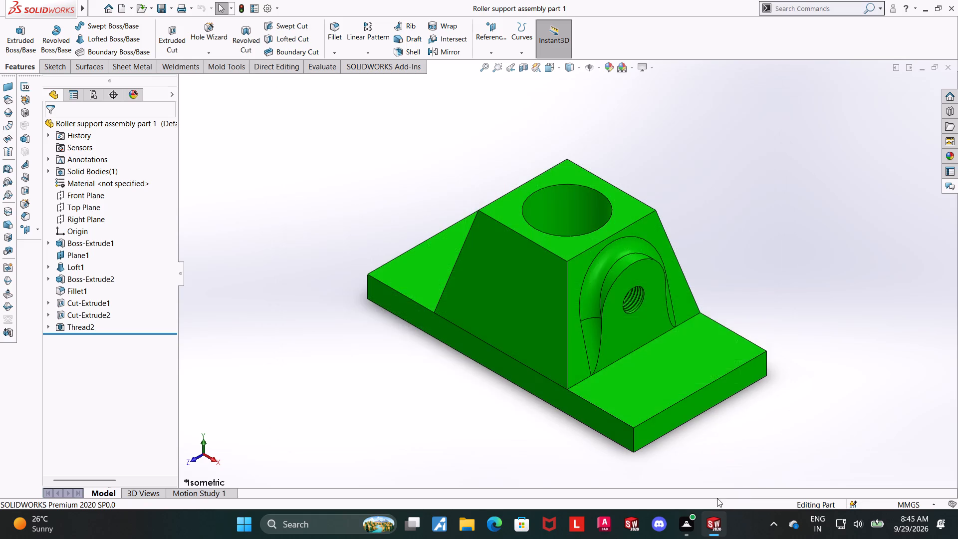